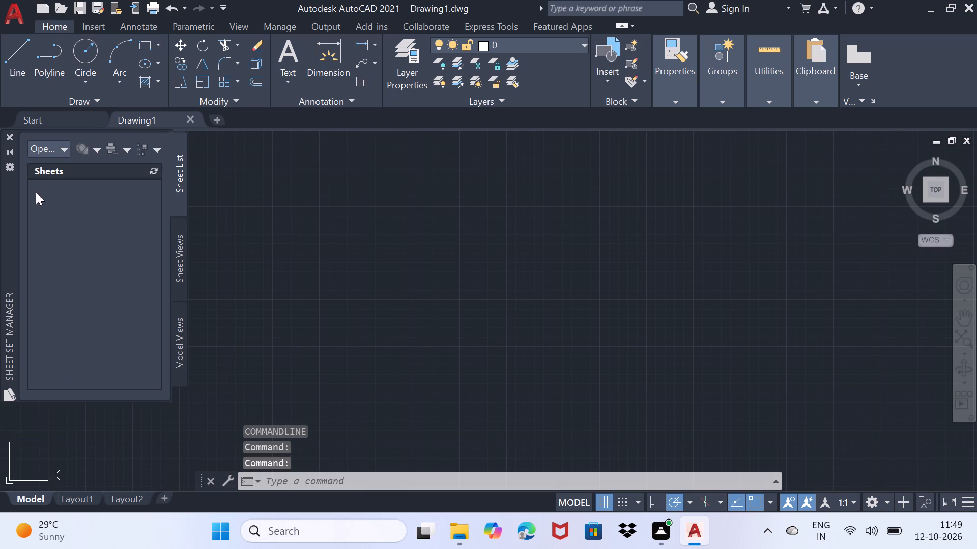
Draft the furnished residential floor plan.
Close the Sheet Set Manager palette.
click(12, 138)
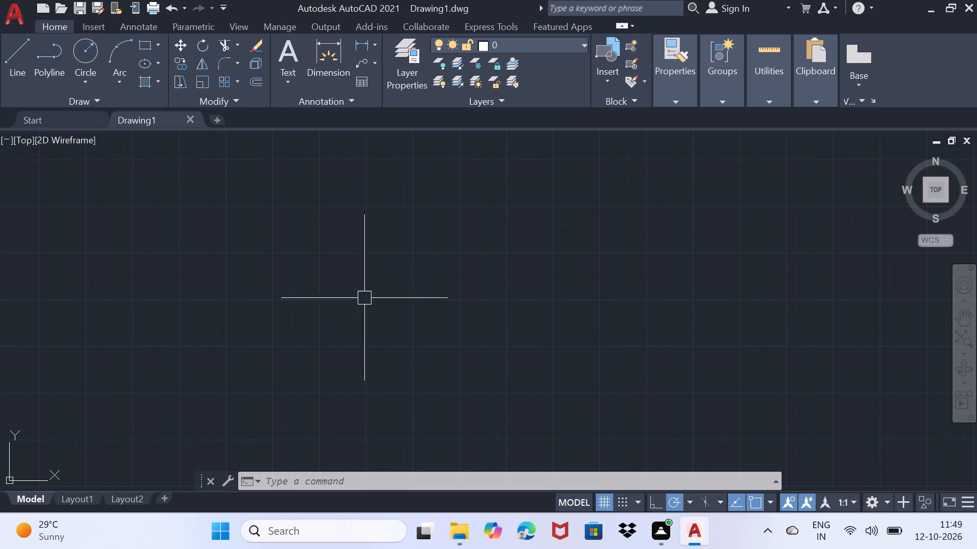
Turn on command log file recording with LOGFILEON.
text(log)
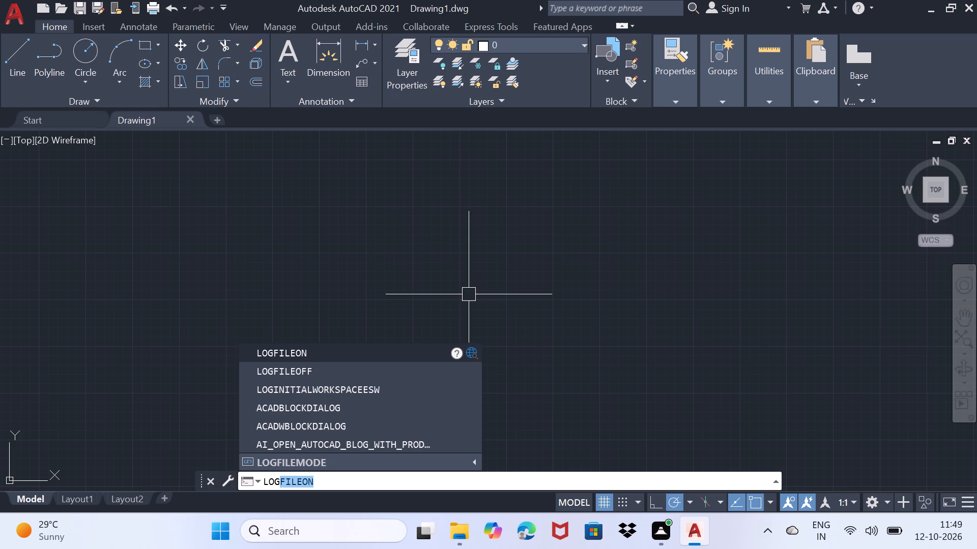
click(324, 352)
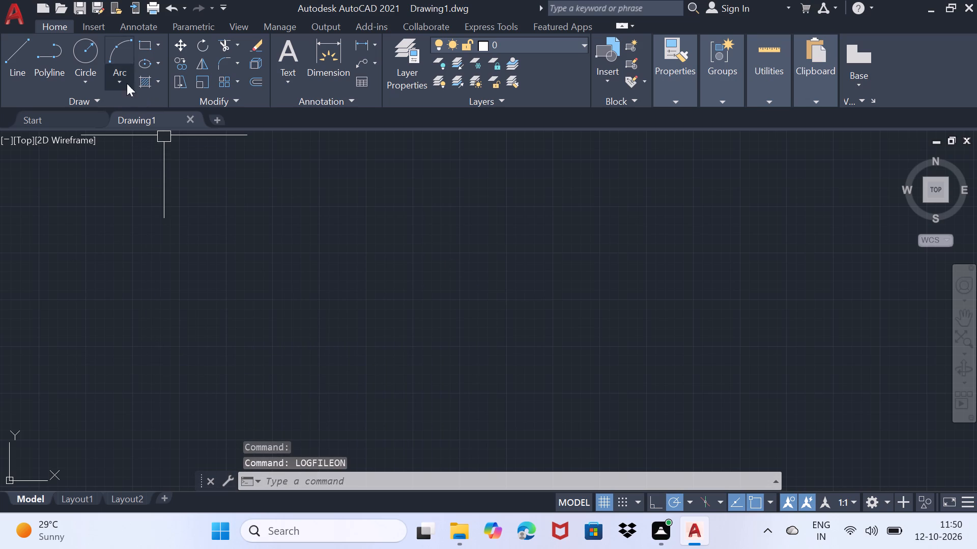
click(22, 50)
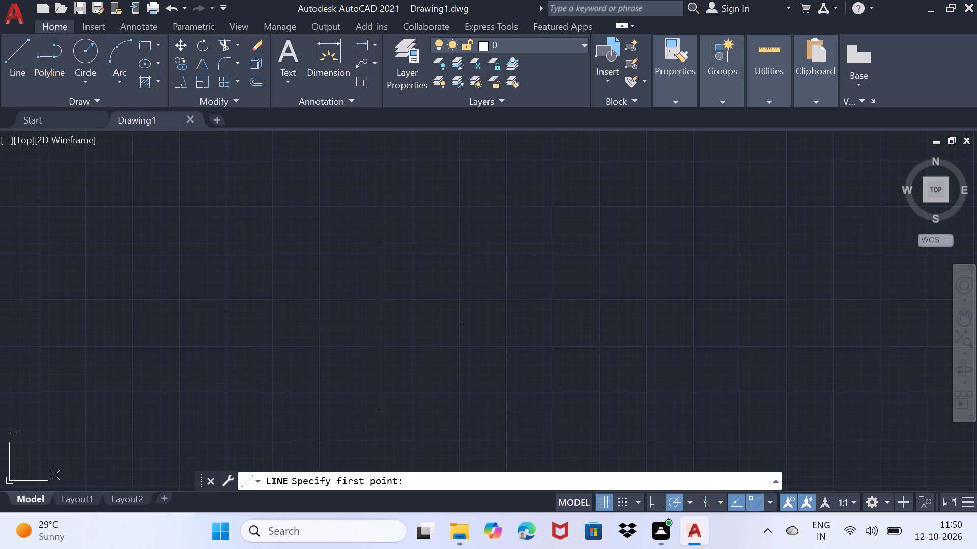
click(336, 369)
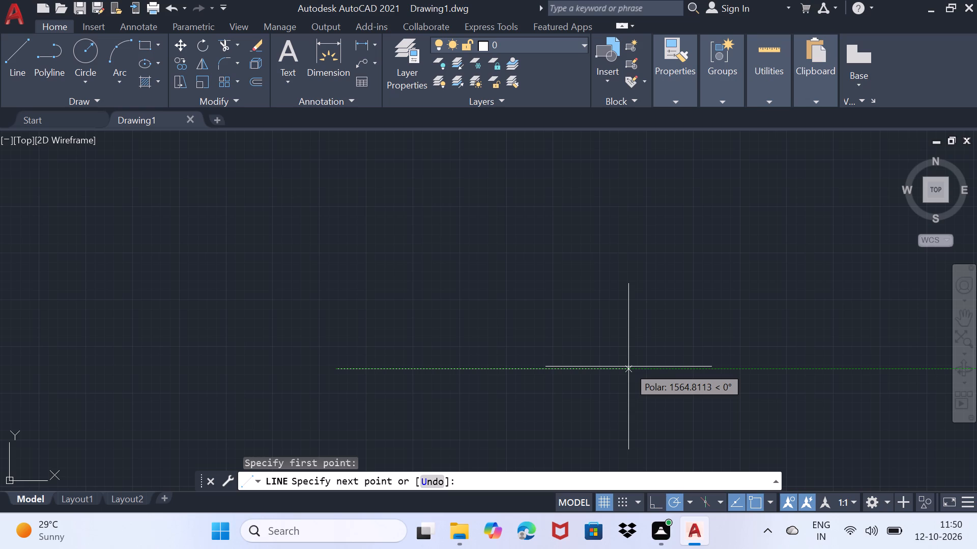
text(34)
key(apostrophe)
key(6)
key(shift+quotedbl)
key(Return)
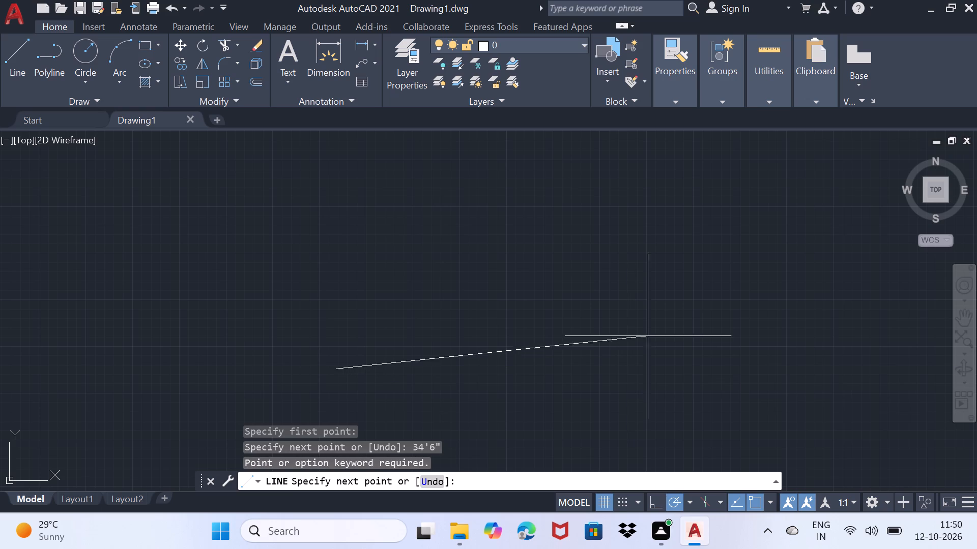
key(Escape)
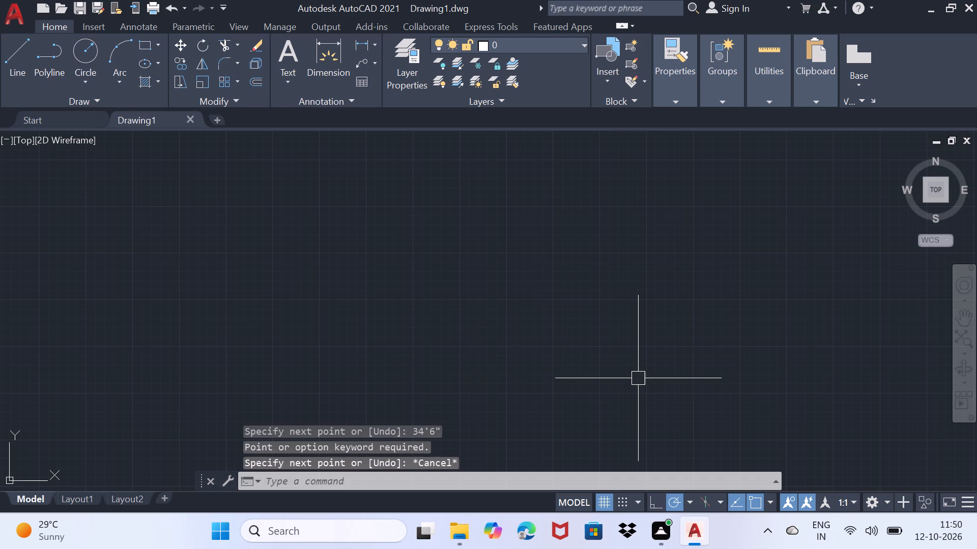
Configure the drawing units with Architectural length type and Inches as the insertion scale.
text(un)
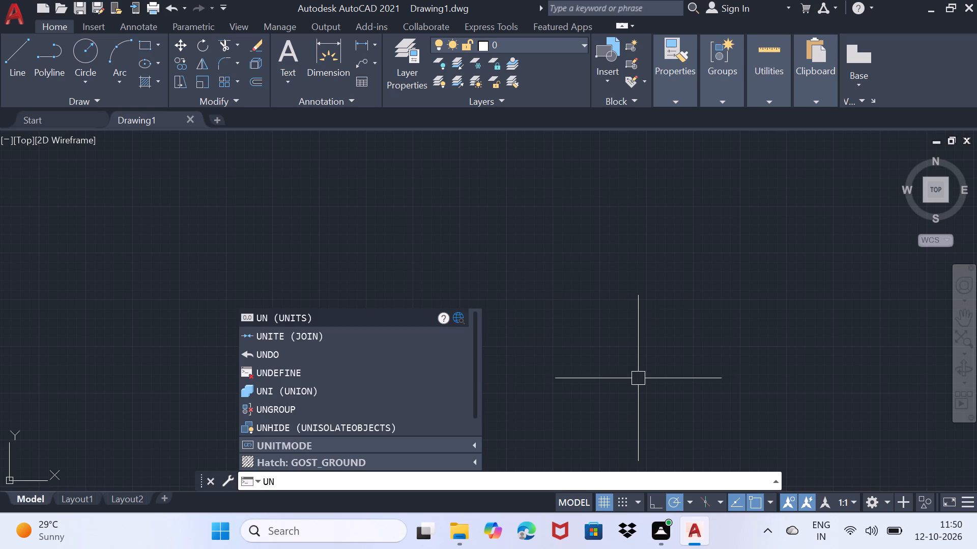
key(Return)
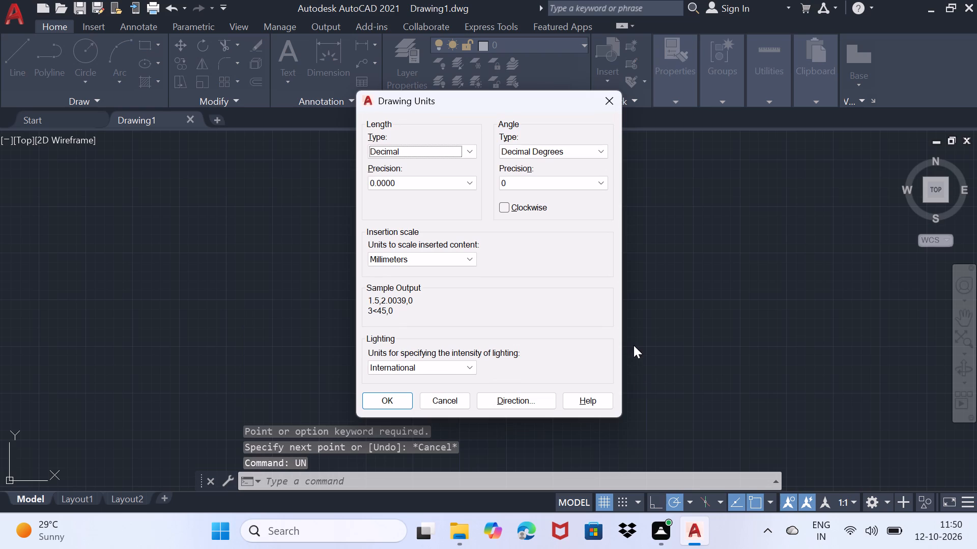
click(463, 151)
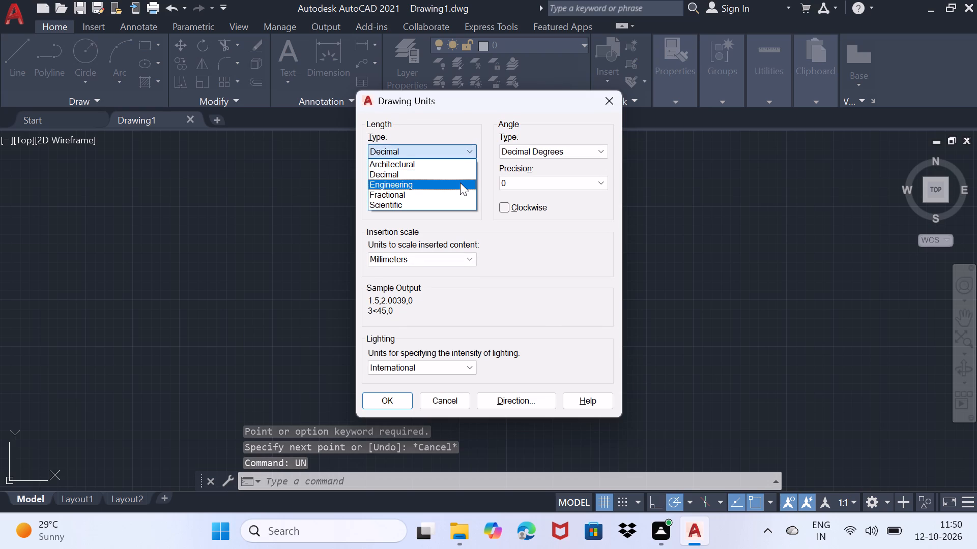
click(464, 166)
click(472, 252)
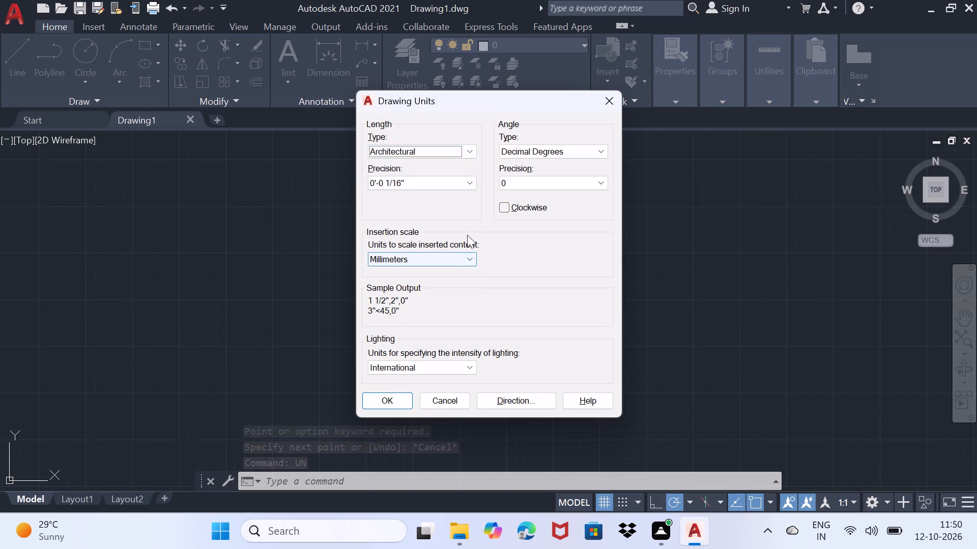
click(463, 260)
click(442, 281)
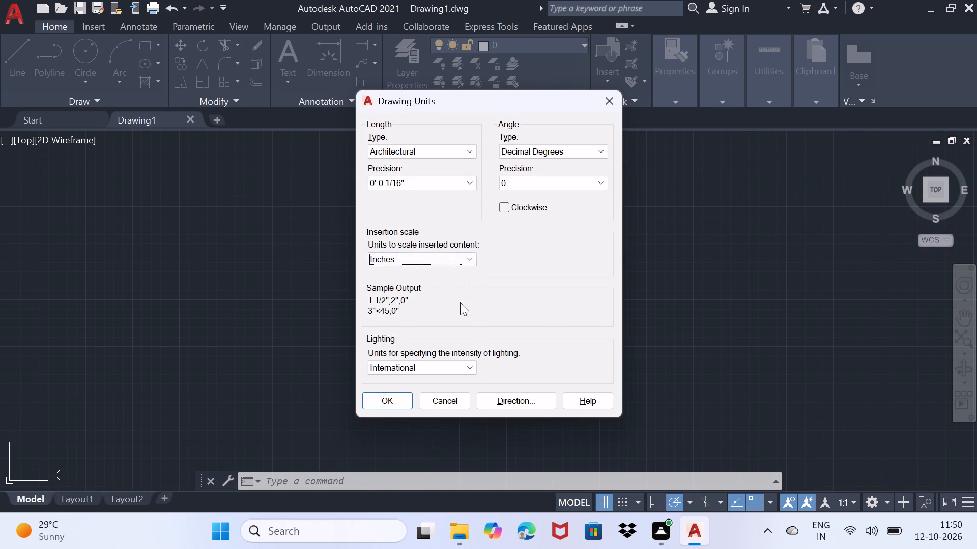
click(378, 397)
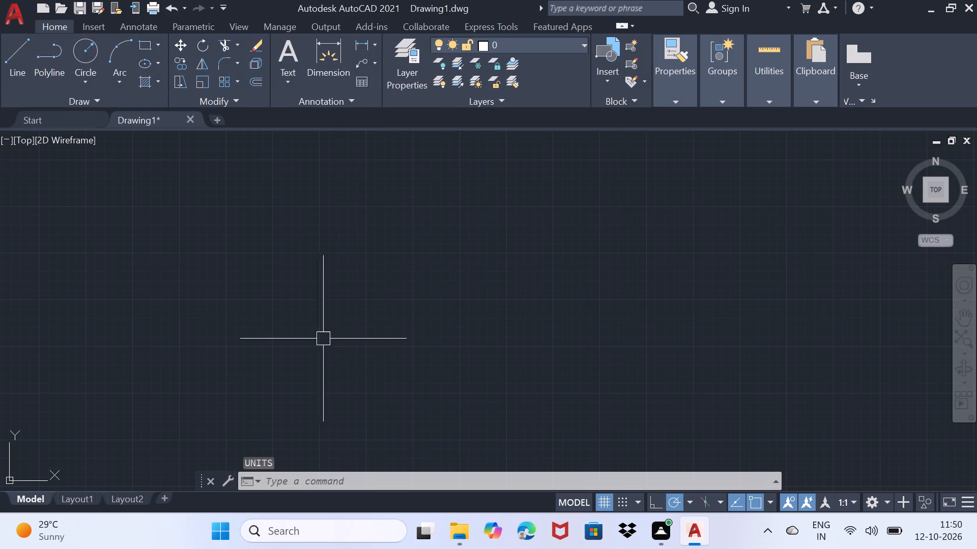
Draw a closed rectangular outline with the Line tool, 34'6" wide and 50' high.
click(21, 63)
click(364, 347)
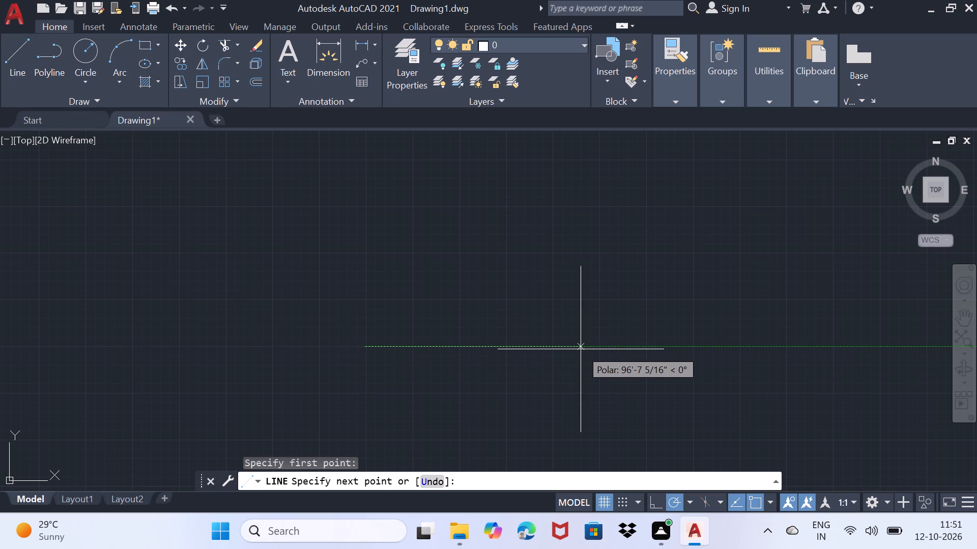
text(34)
text('6)
key(shift+quotedbl)
key(Return)
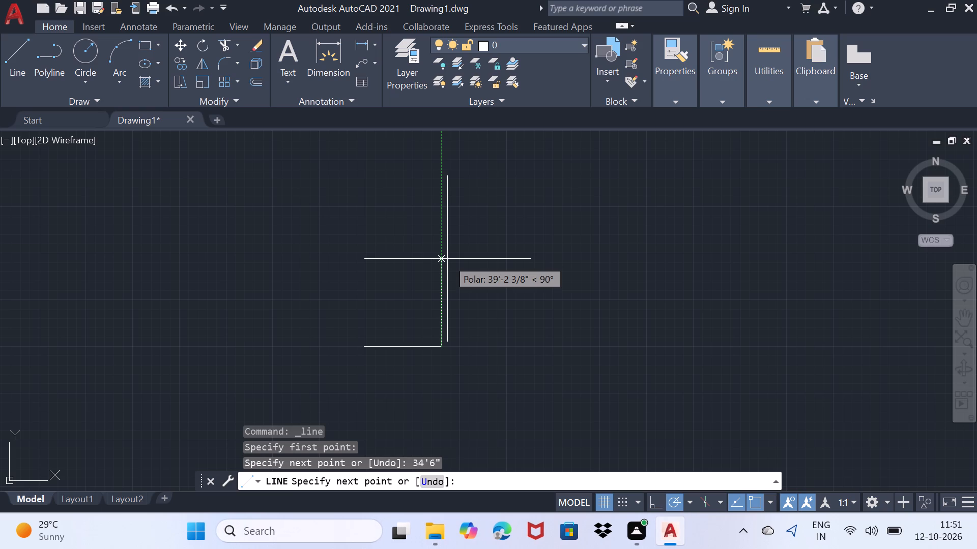
text(50')
key(Return)
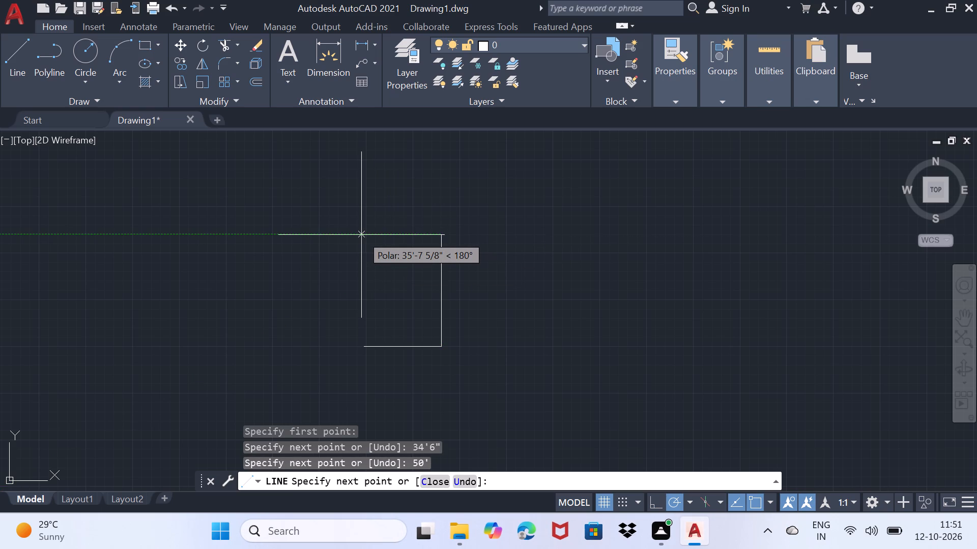
text(34)
text('6)
key(shift+quotedbl)
key(Return)
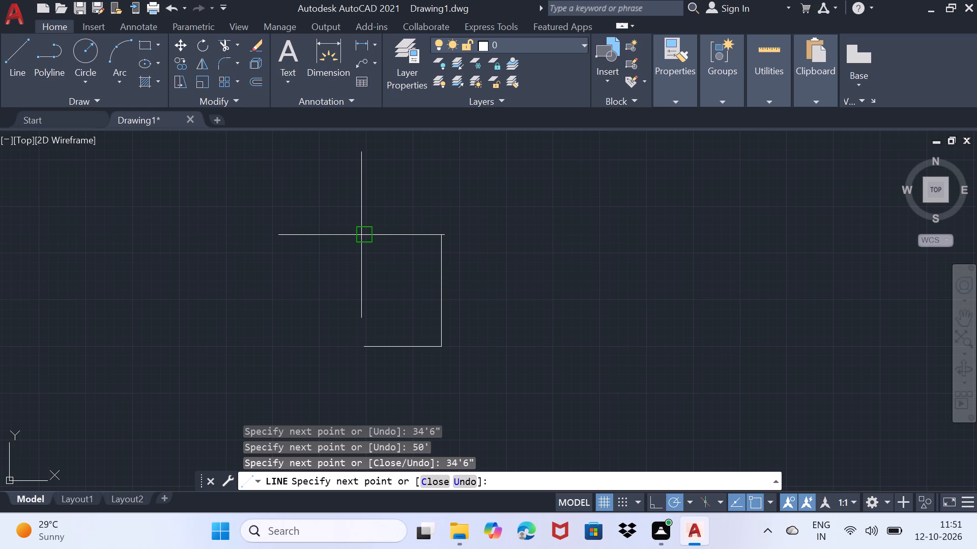
click(363, 345)
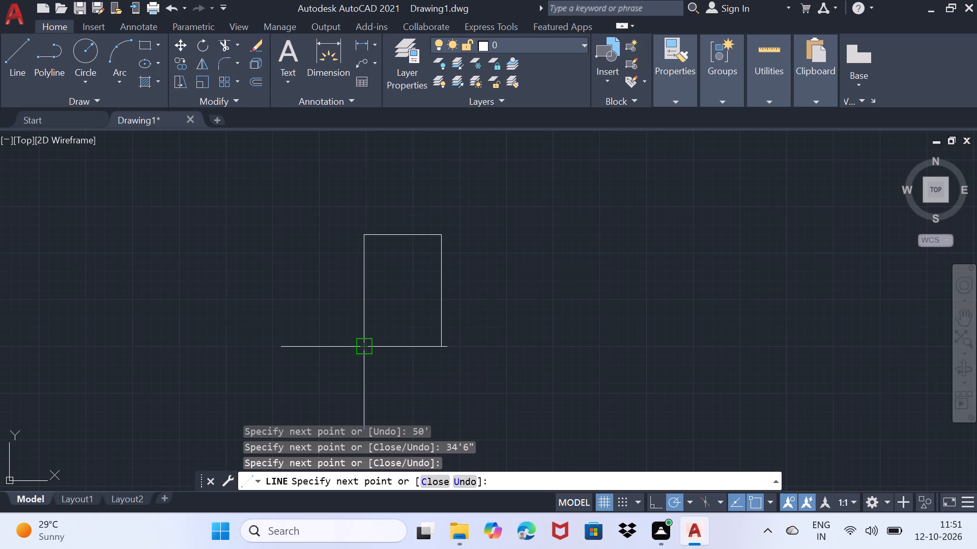
key(space)
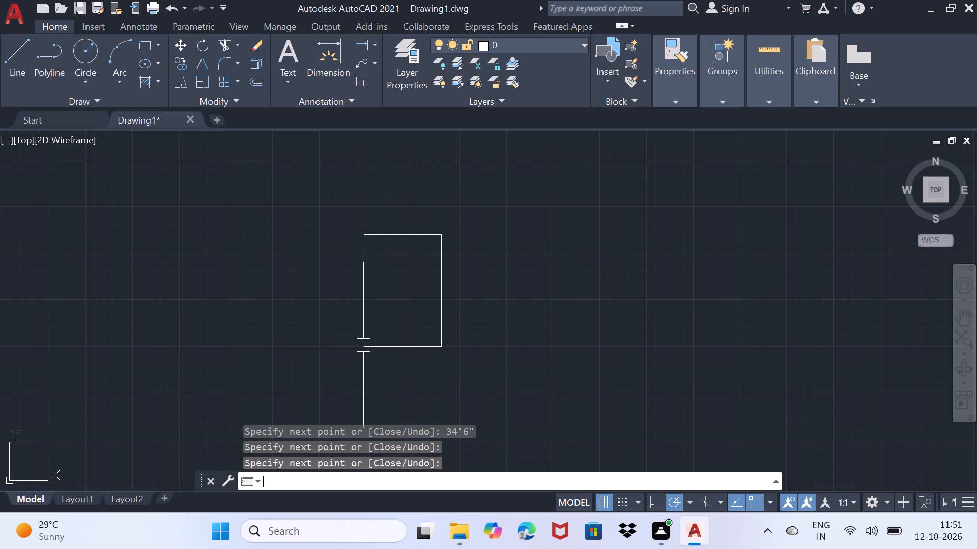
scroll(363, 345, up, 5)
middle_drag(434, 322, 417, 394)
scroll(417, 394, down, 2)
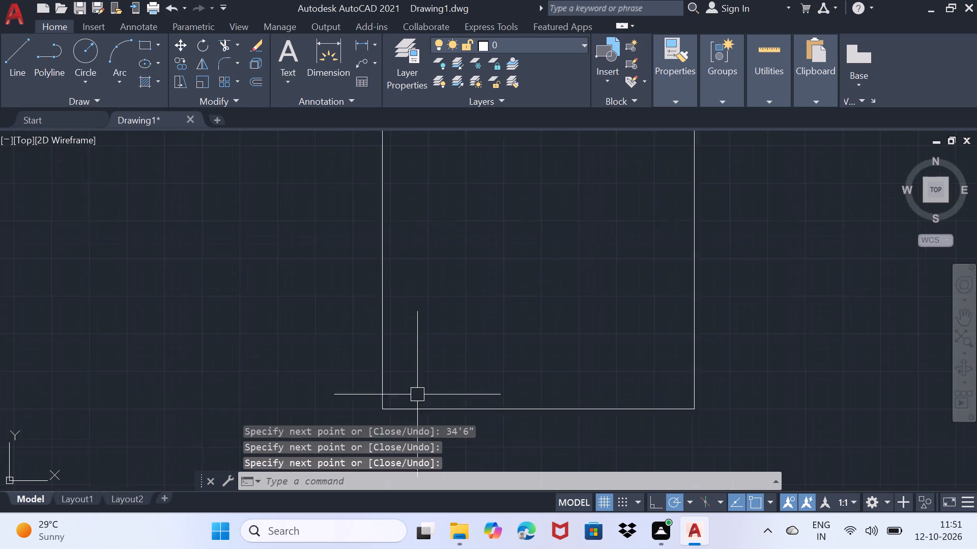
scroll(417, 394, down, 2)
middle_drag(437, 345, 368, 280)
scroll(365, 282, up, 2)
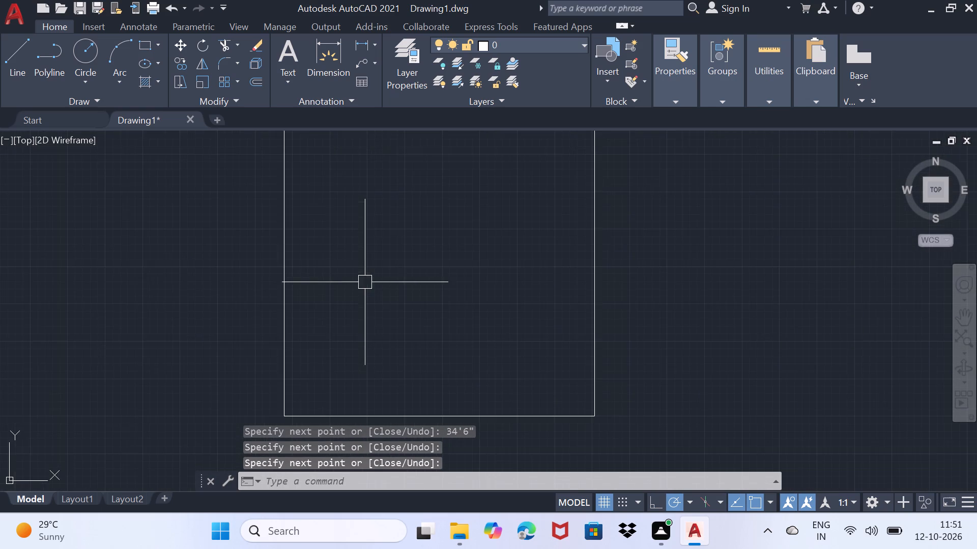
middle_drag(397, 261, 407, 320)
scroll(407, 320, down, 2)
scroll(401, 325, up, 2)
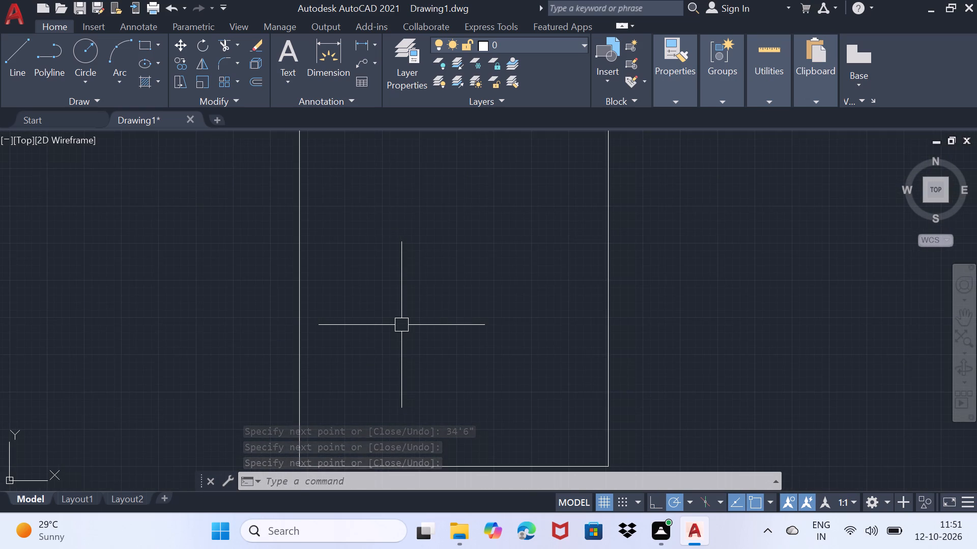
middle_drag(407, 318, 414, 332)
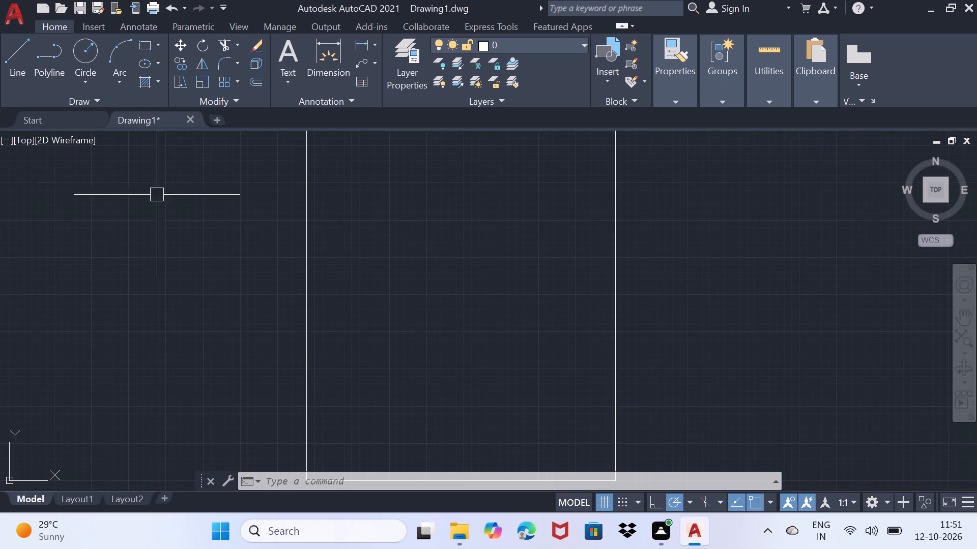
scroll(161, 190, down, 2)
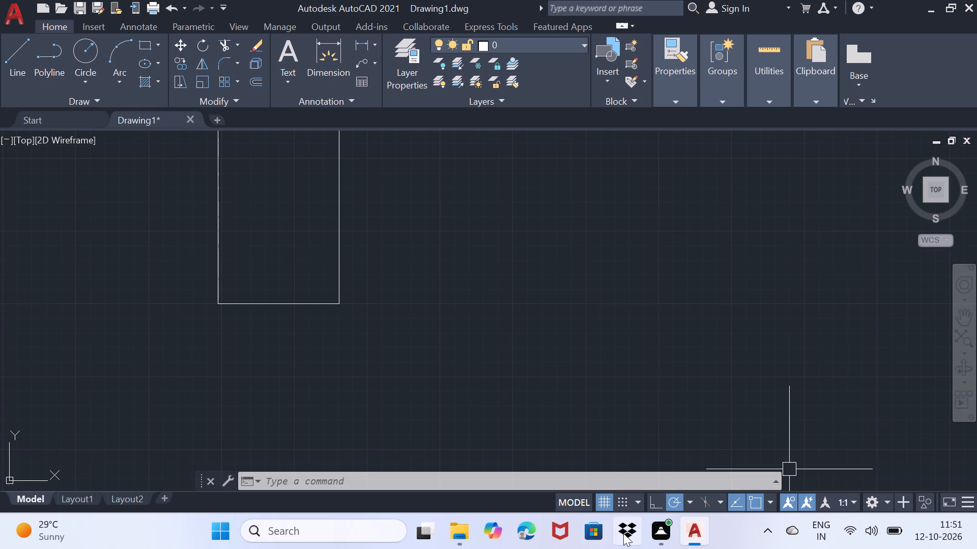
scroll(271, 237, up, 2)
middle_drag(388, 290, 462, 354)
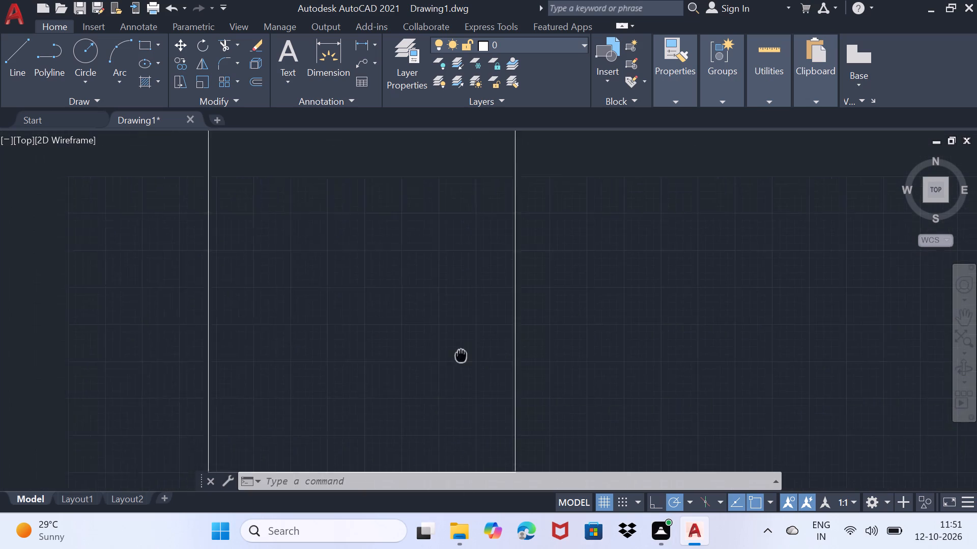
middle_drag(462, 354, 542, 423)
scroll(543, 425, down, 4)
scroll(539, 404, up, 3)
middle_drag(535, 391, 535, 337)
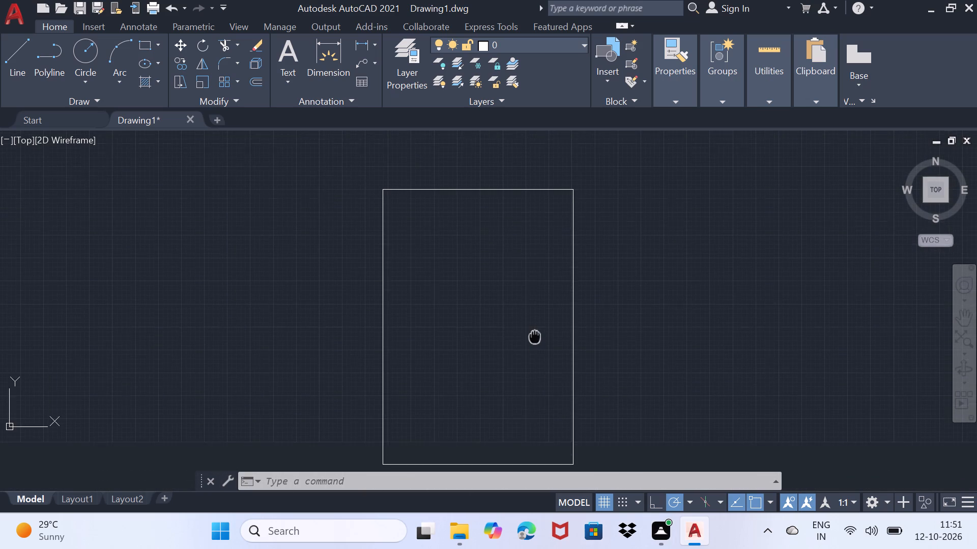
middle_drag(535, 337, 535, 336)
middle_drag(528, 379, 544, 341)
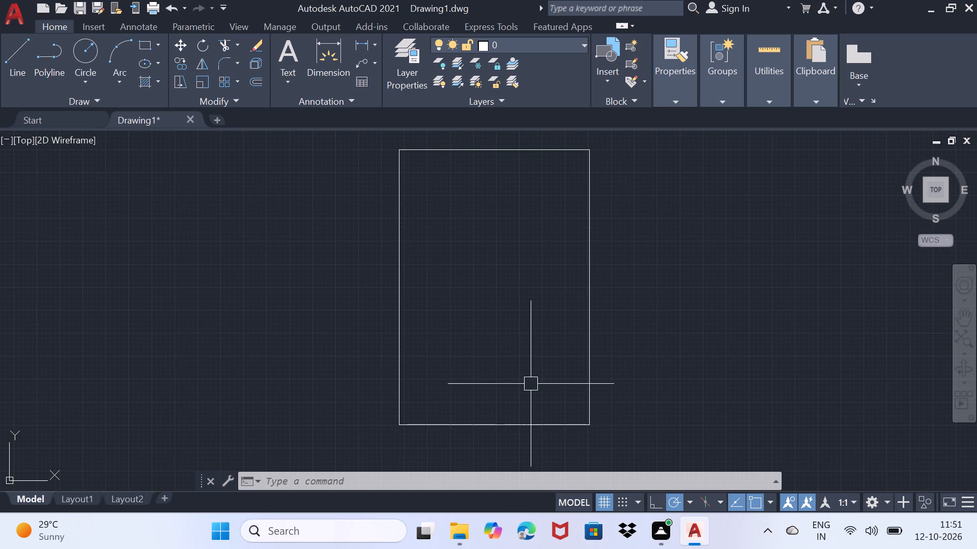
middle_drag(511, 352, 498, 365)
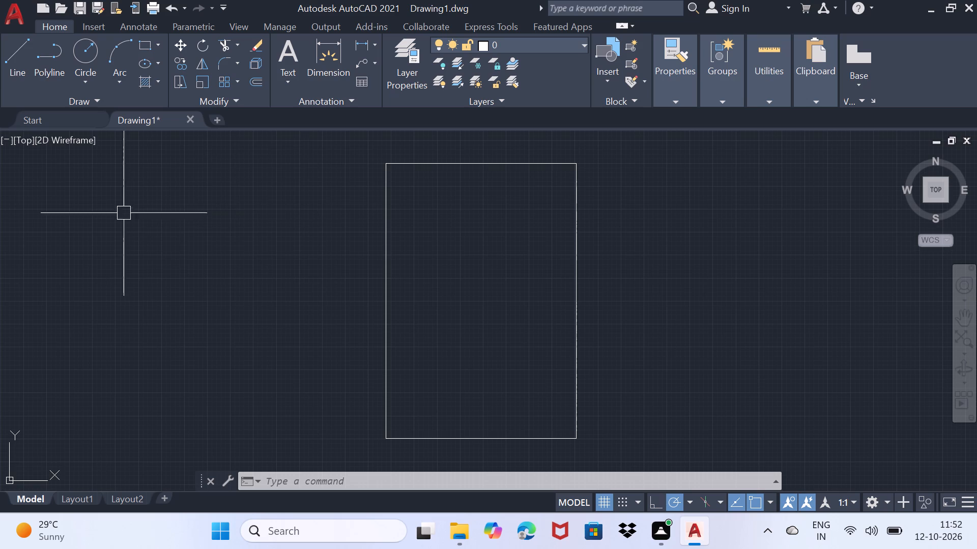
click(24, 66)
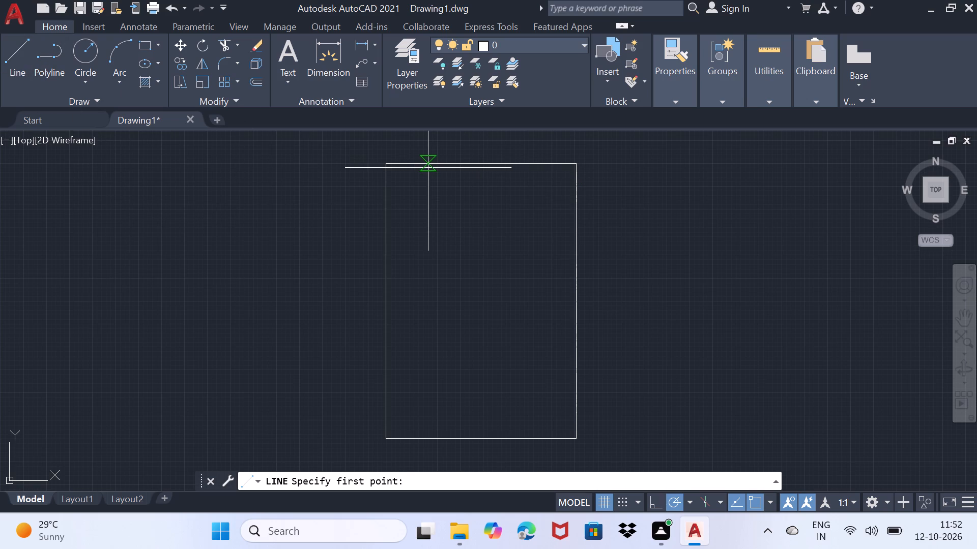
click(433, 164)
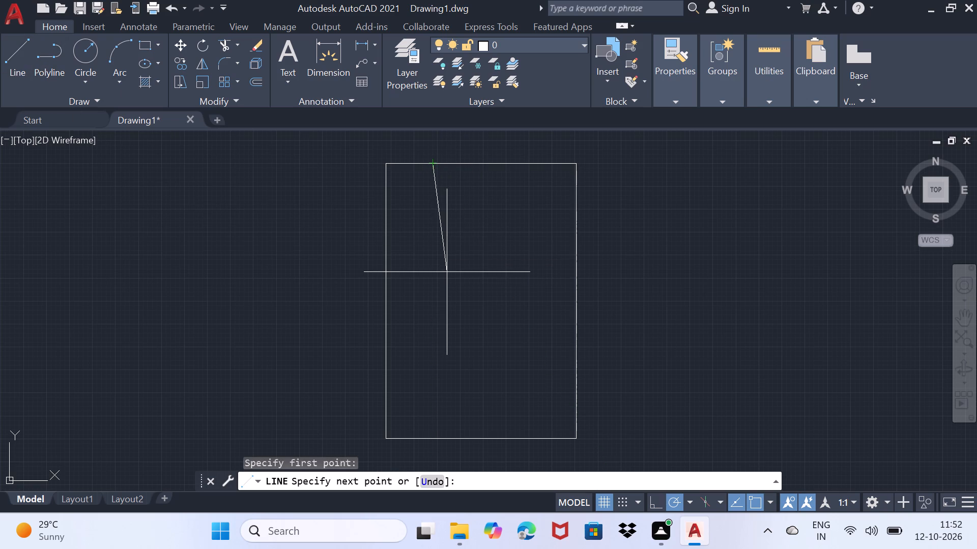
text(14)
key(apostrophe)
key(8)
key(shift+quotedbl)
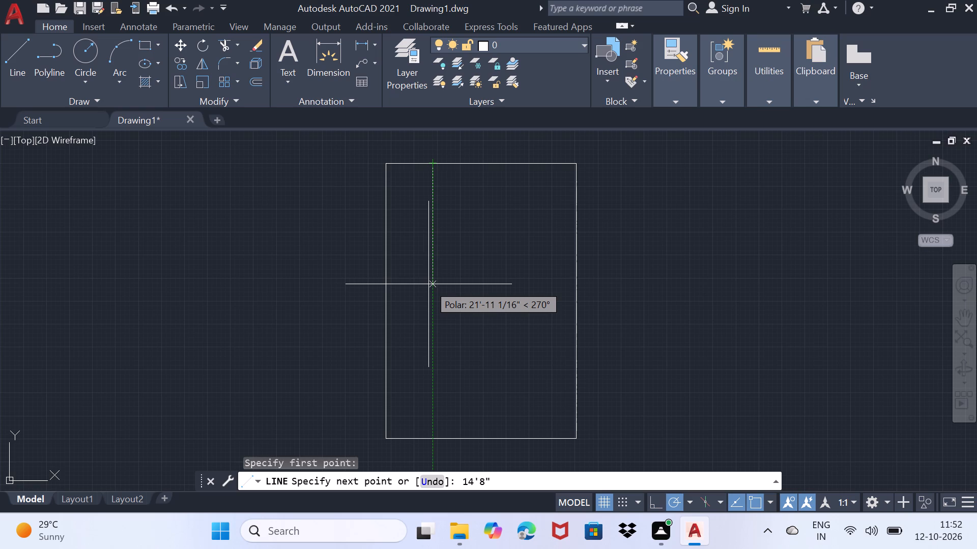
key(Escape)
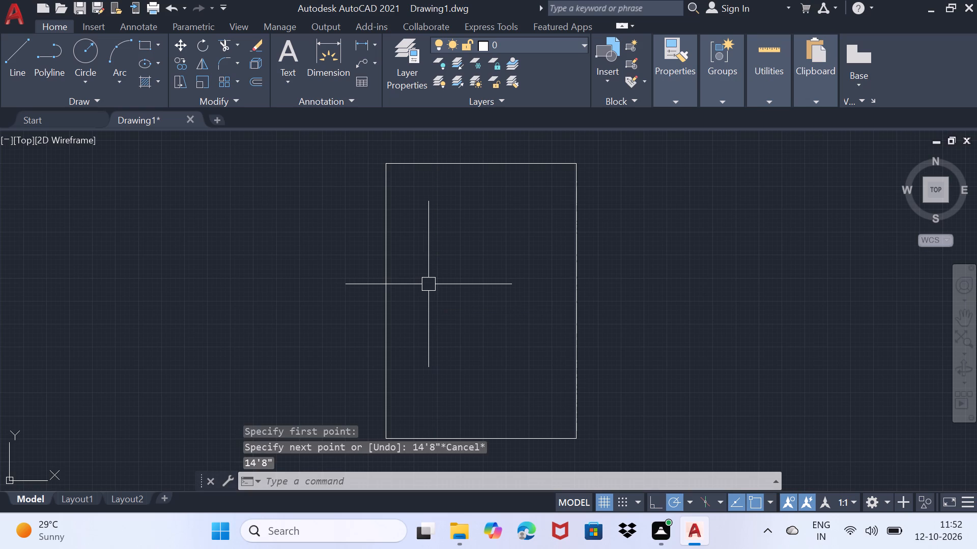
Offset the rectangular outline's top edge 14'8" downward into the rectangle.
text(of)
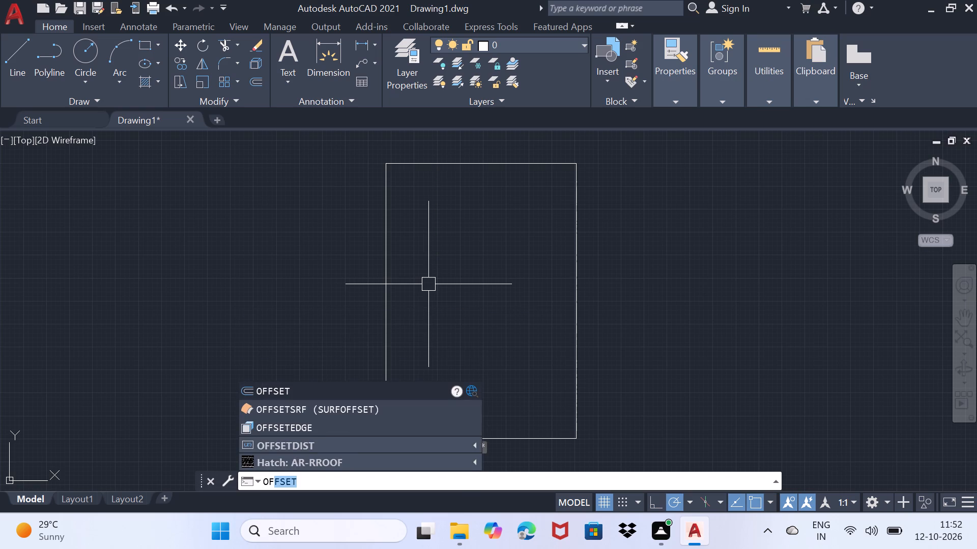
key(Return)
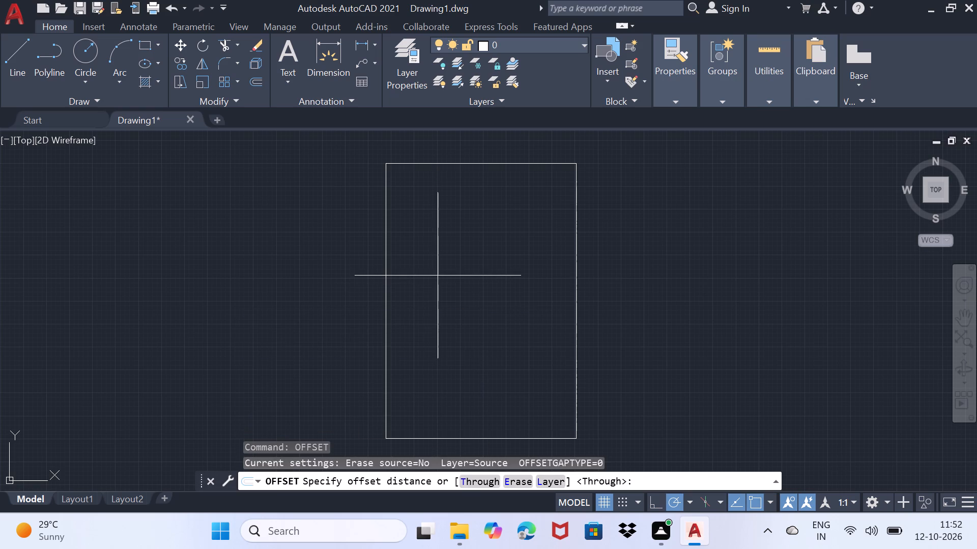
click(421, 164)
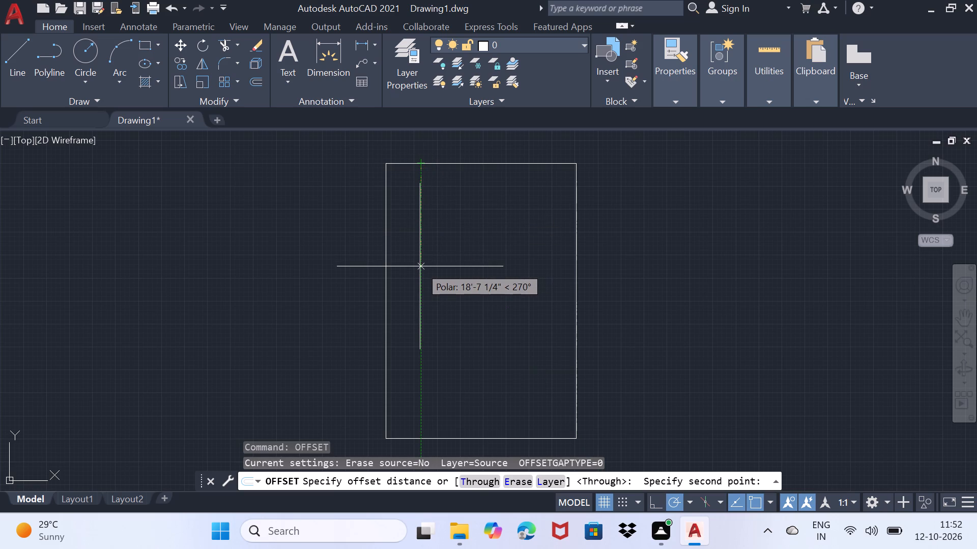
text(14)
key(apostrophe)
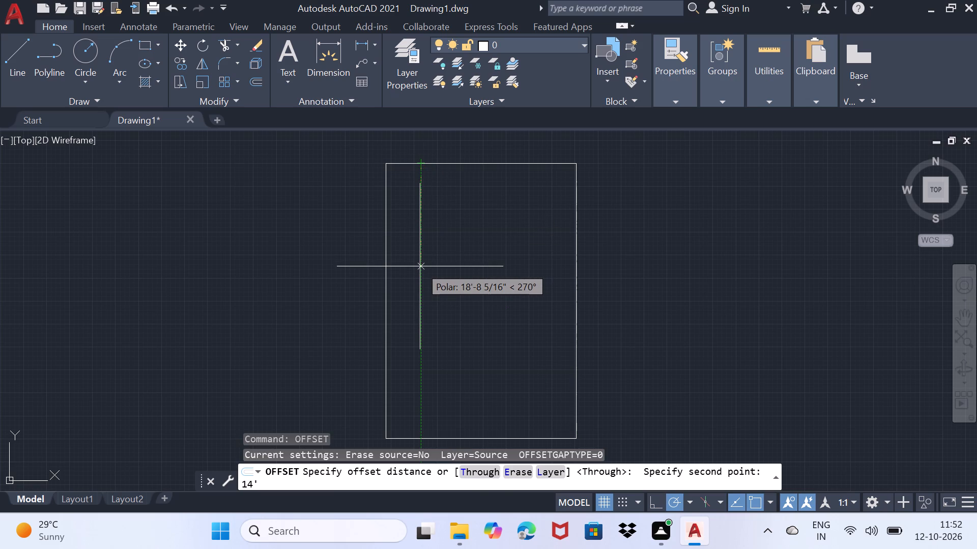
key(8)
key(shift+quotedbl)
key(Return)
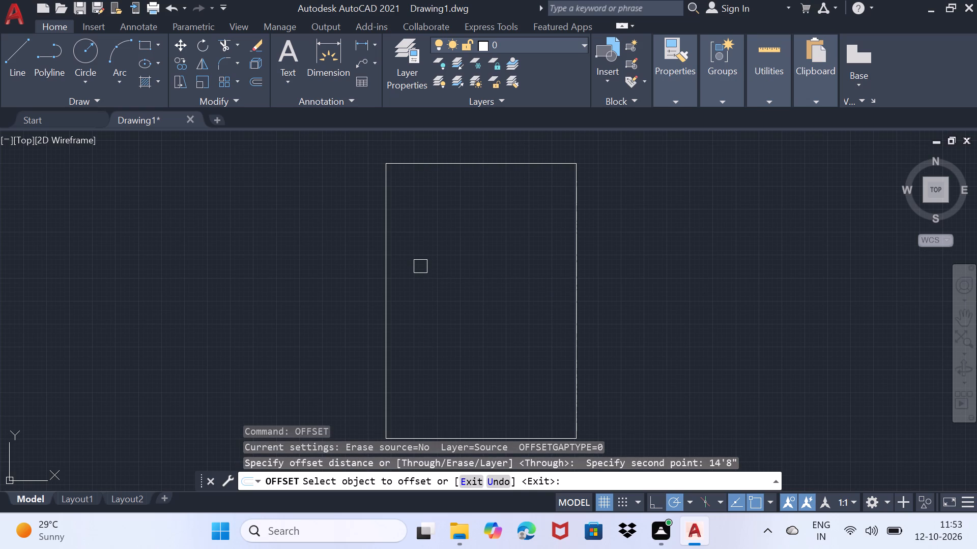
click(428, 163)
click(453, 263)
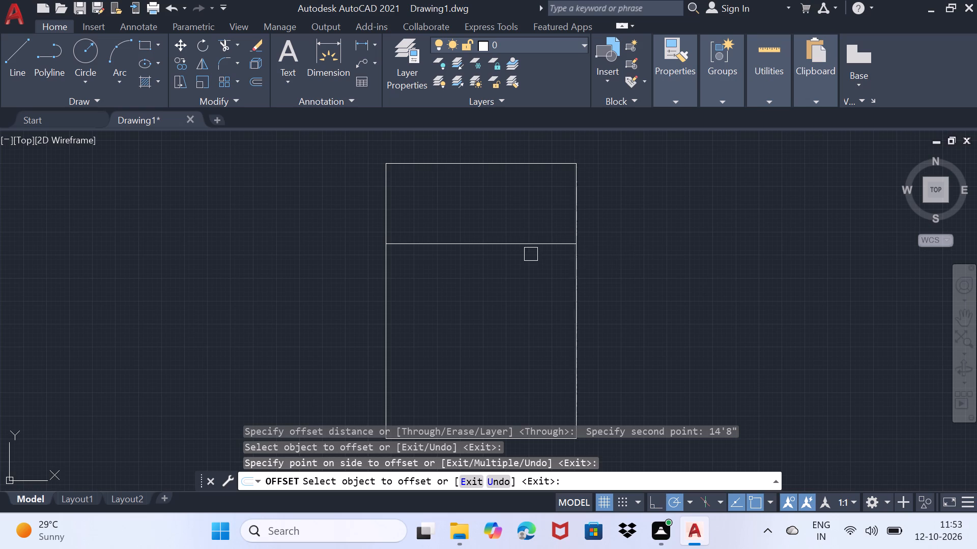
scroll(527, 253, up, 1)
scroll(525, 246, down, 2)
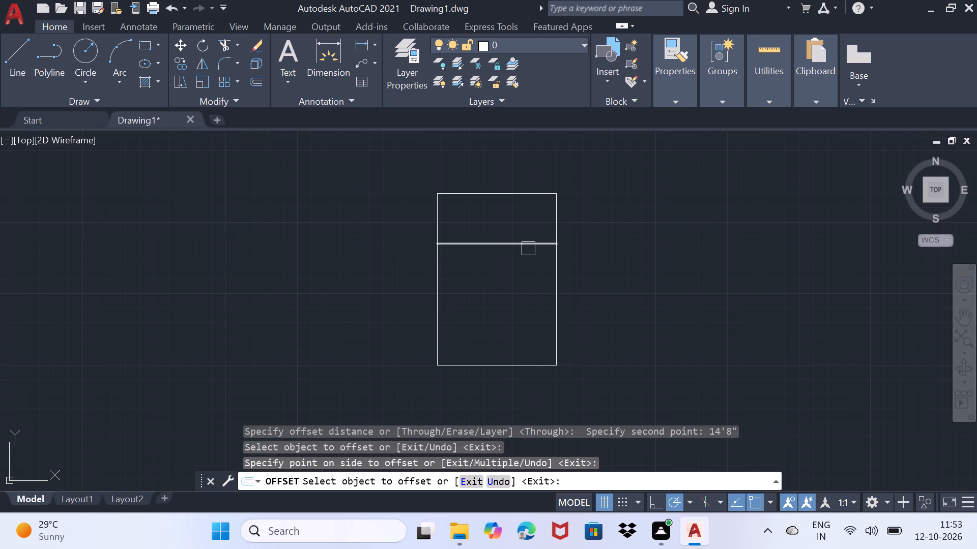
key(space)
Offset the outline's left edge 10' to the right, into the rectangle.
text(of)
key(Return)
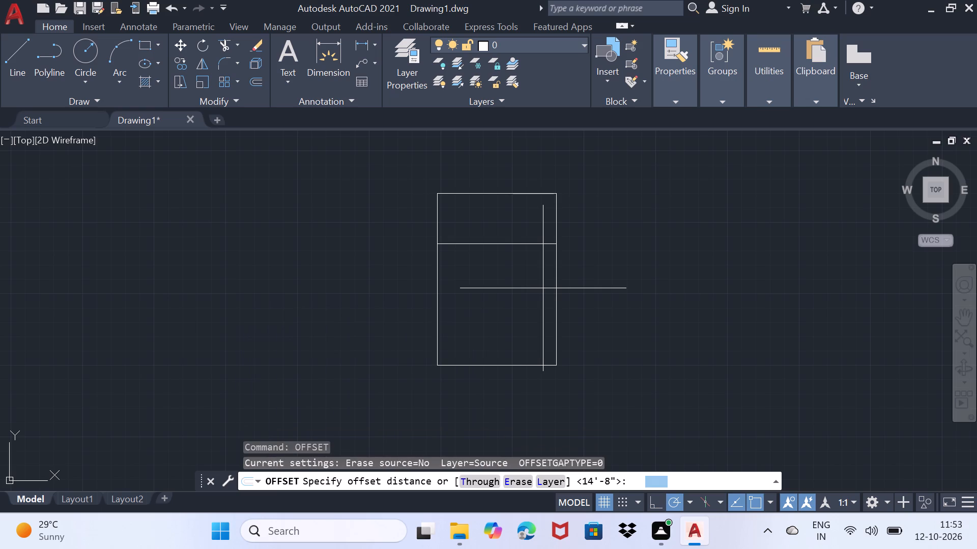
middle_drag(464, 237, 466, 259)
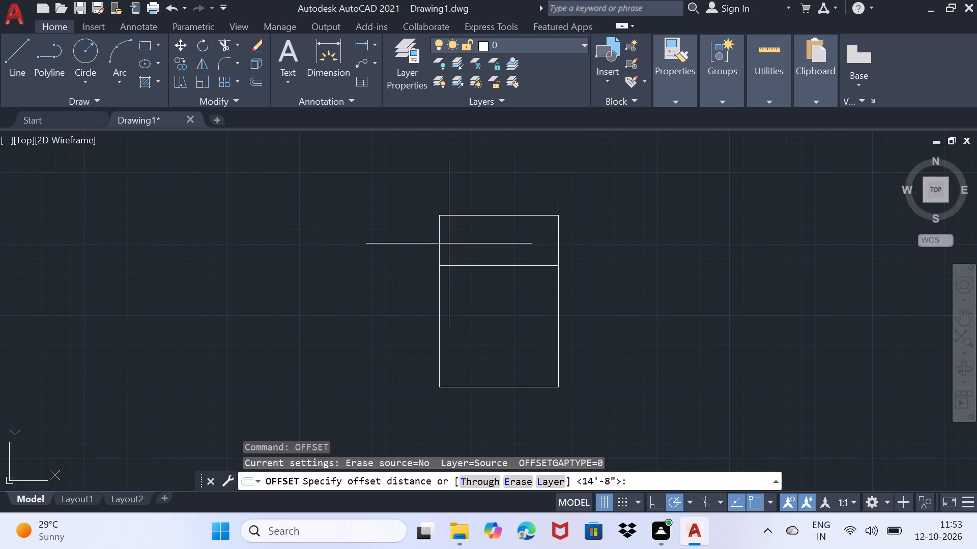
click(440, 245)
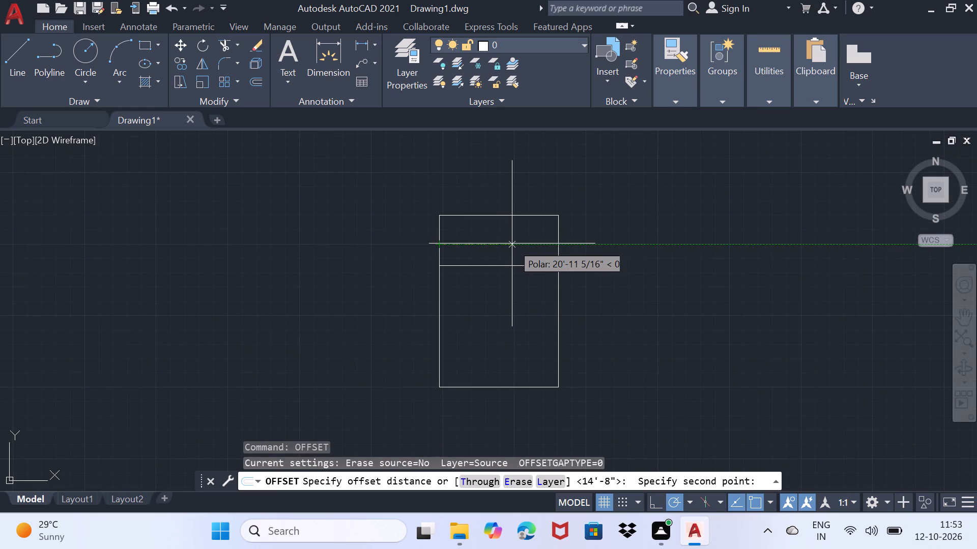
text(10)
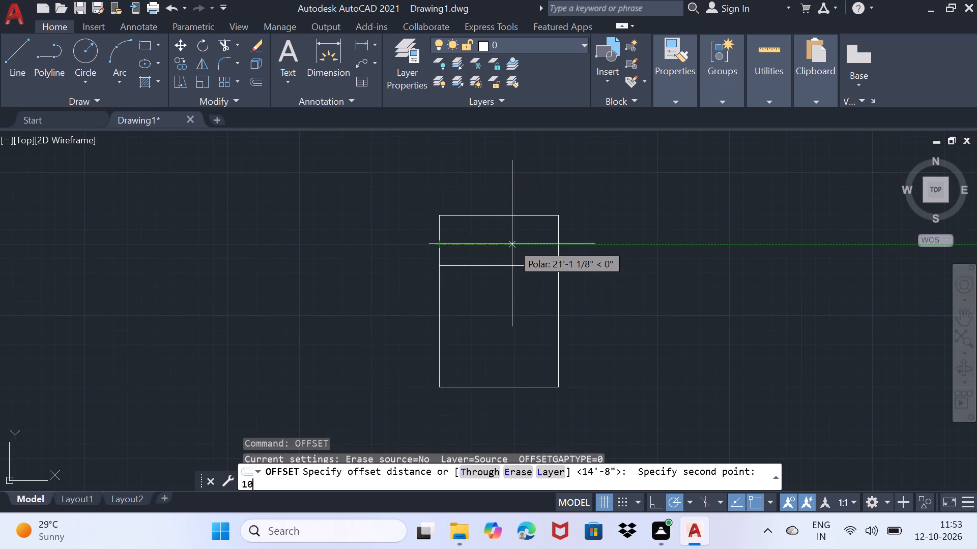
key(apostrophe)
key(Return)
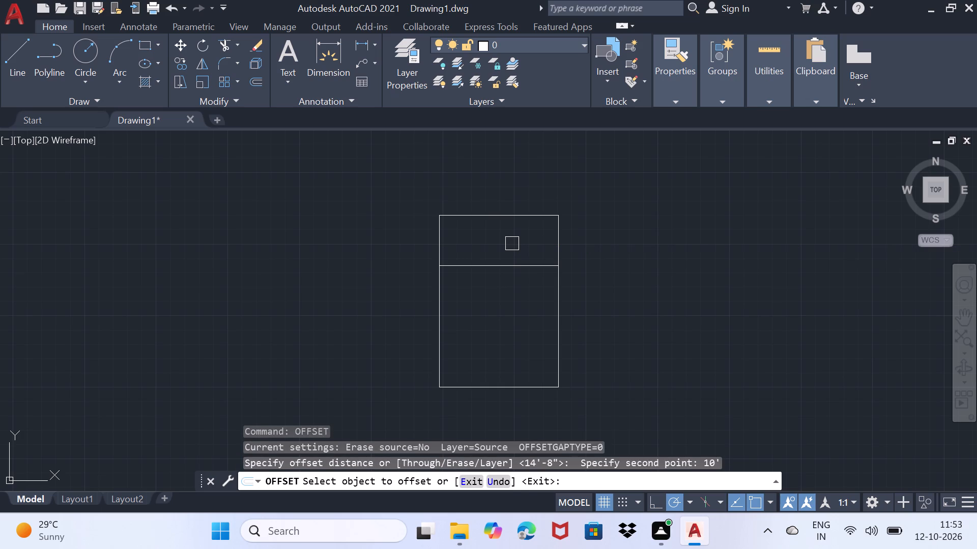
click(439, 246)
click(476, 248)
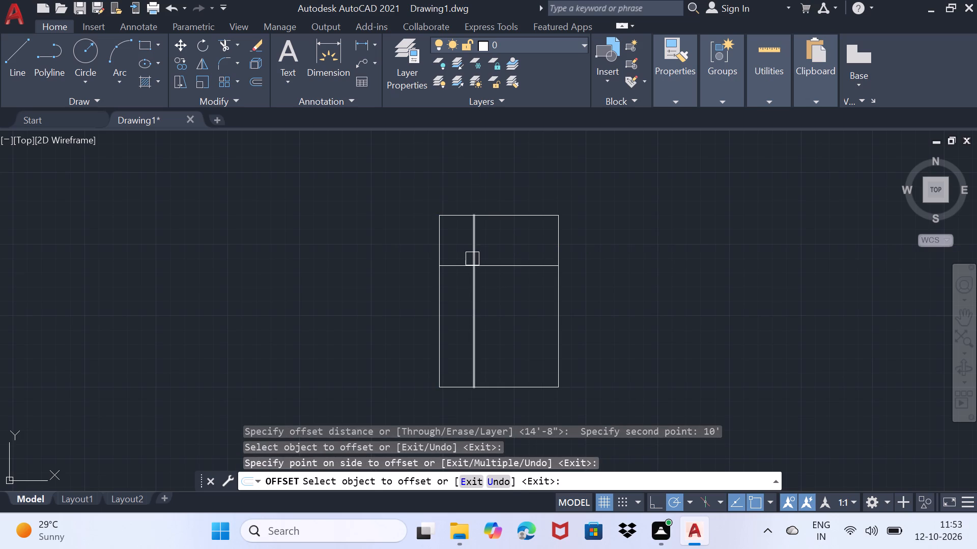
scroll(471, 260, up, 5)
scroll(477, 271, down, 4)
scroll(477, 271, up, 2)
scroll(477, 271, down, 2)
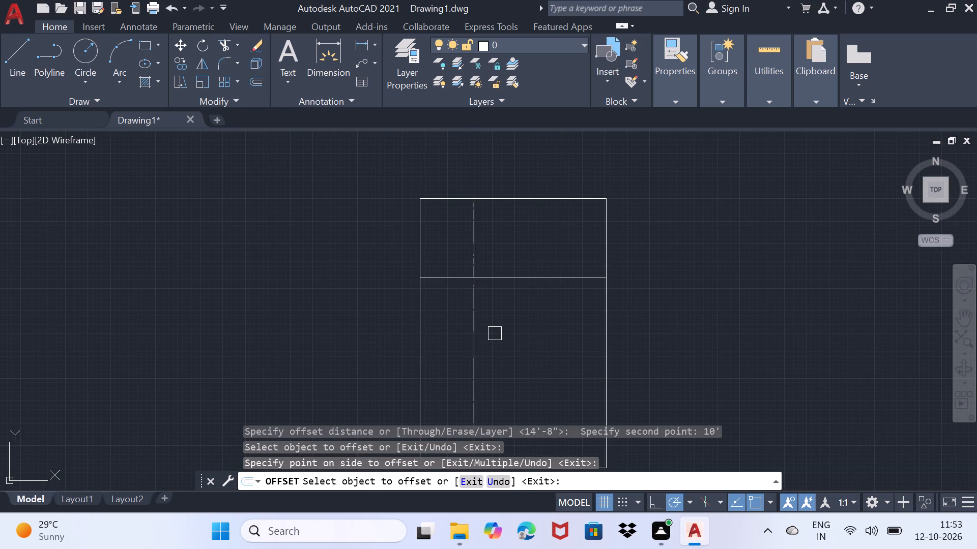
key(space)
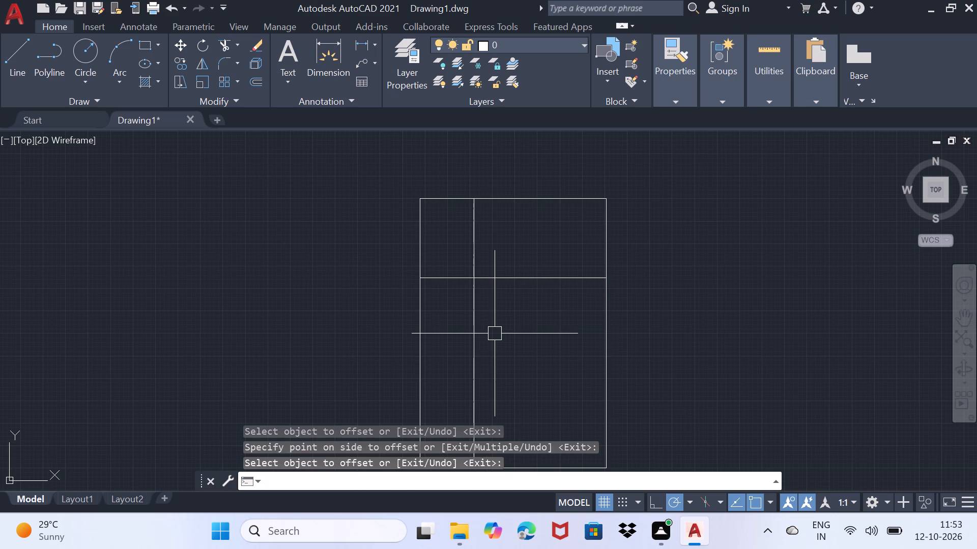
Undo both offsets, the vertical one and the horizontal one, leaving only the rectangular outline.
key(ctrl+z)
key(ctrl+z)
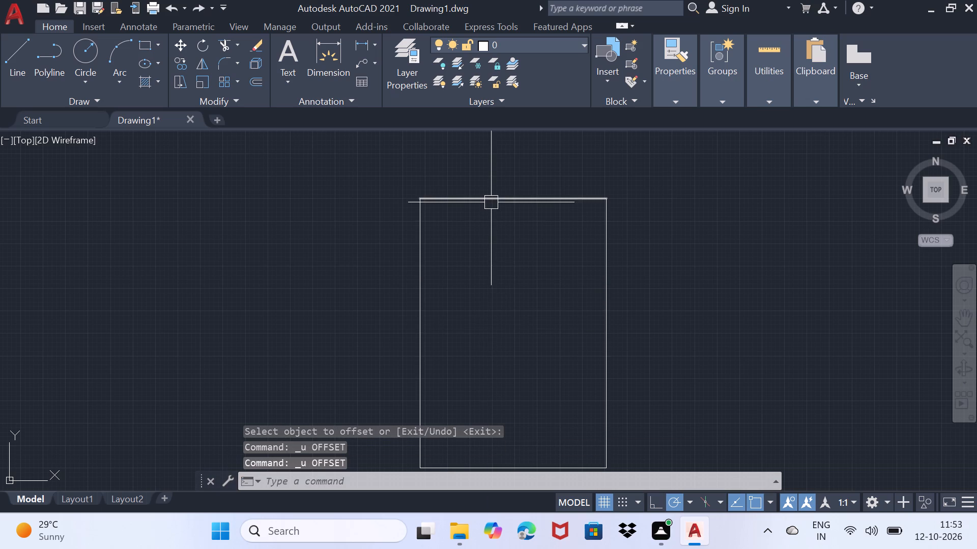
Offset the outline's top edge 14'8" downward into the rectangle and end the Offset command.
text(of)
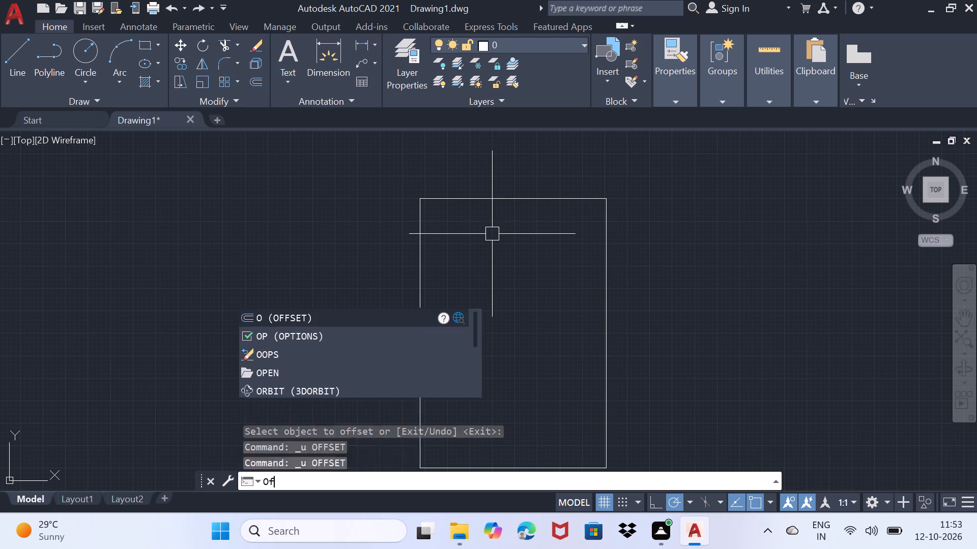
key(Return)
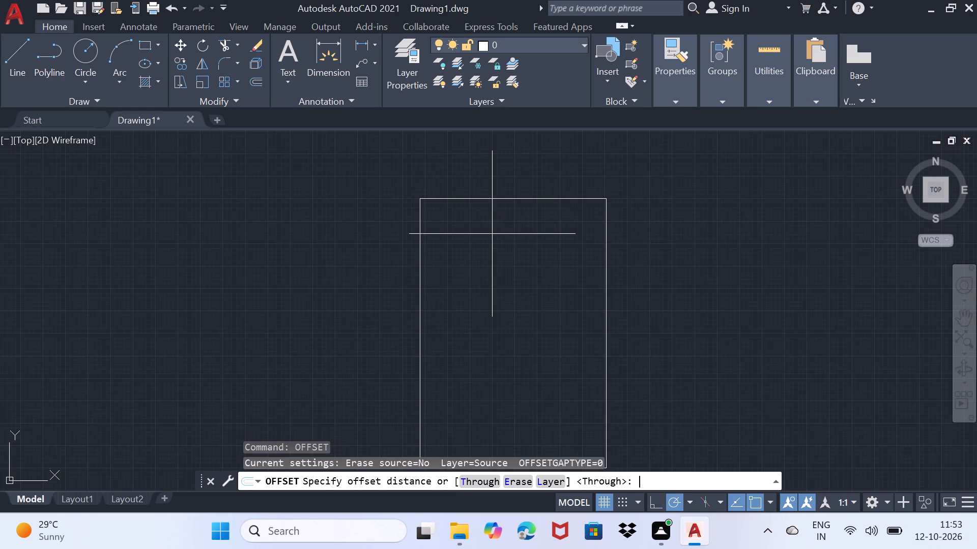
click(480, 198)
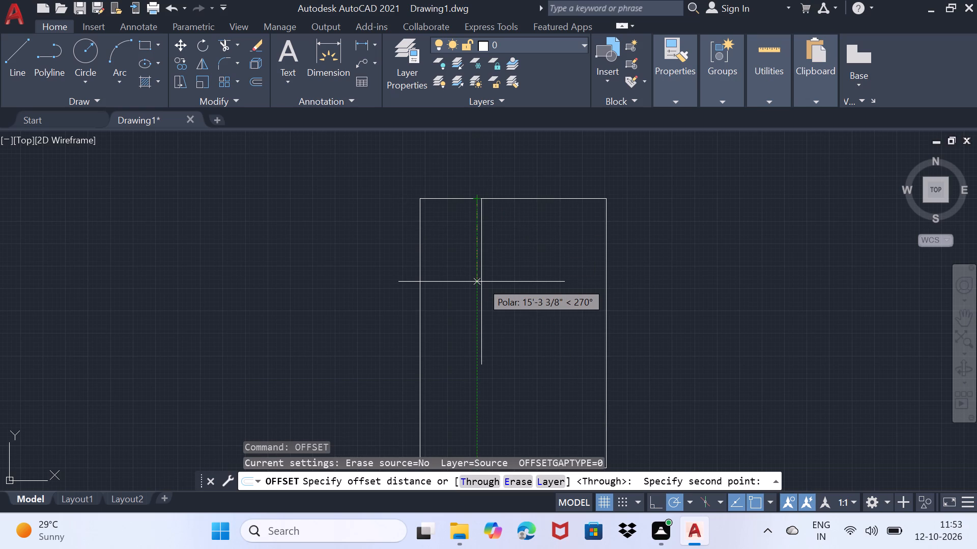
text(14)
key(apostrophe)
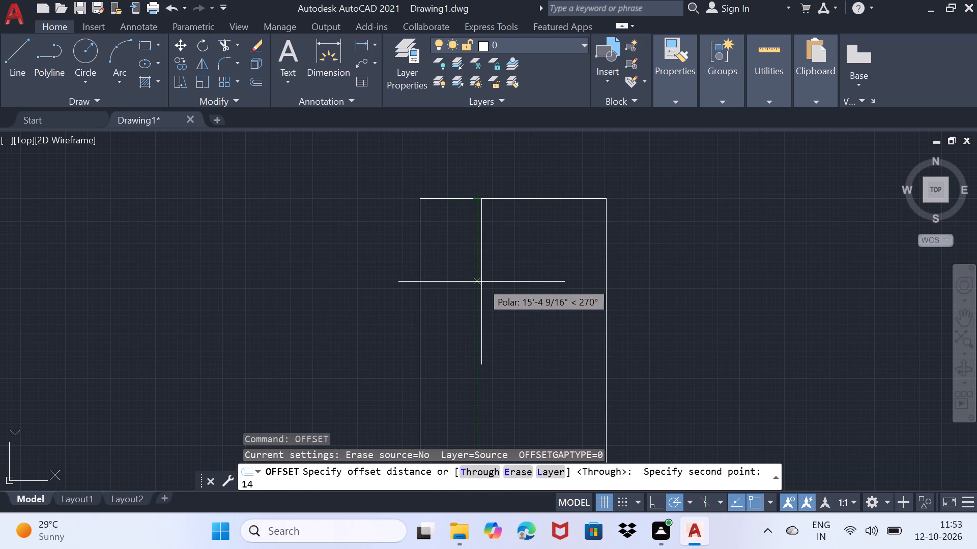
key(8)
key(shift+quotedbl)
key(Return)
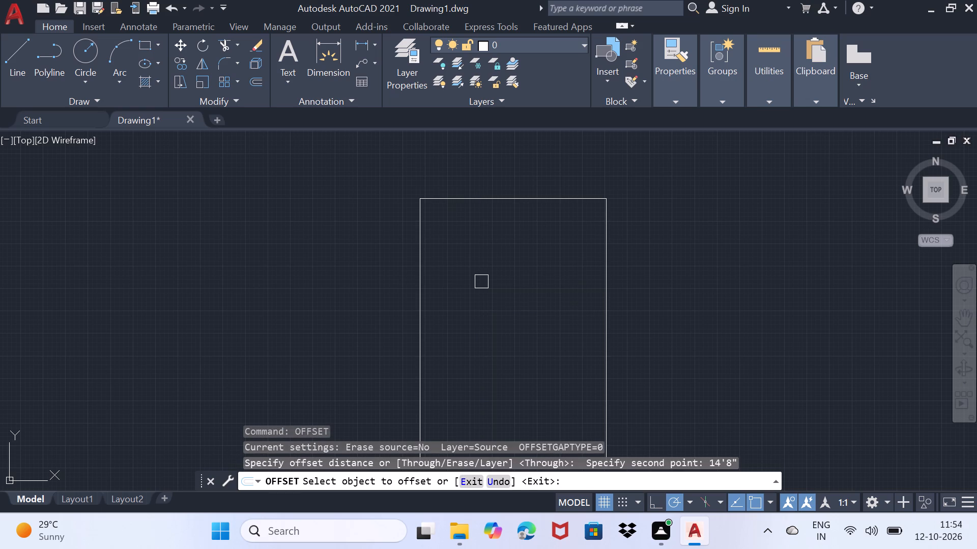
click(476, 203)
drag(485, 274, 489, 280)
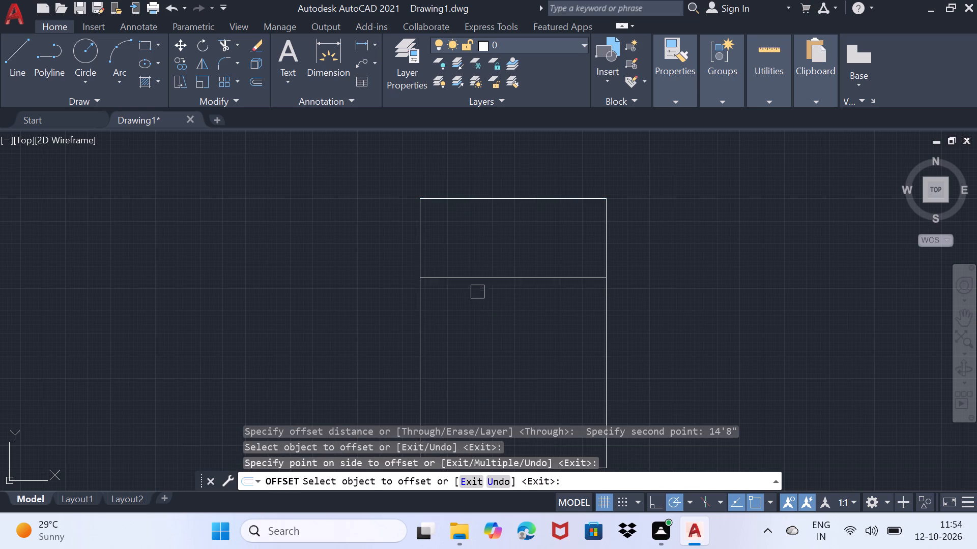
key(Escape)
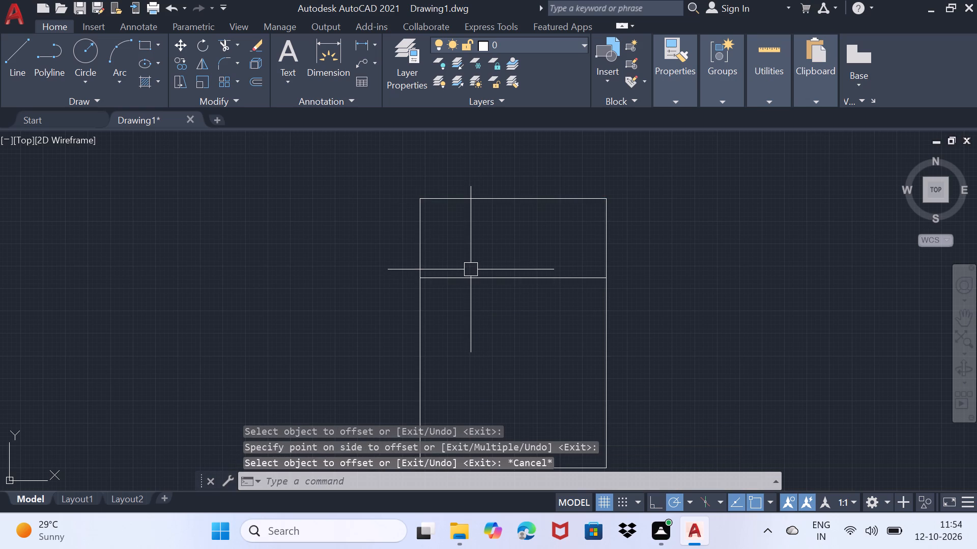
Offset the outline's left edge 14'8" to the right, into the rectangle, and end the Offset command.
text(of)
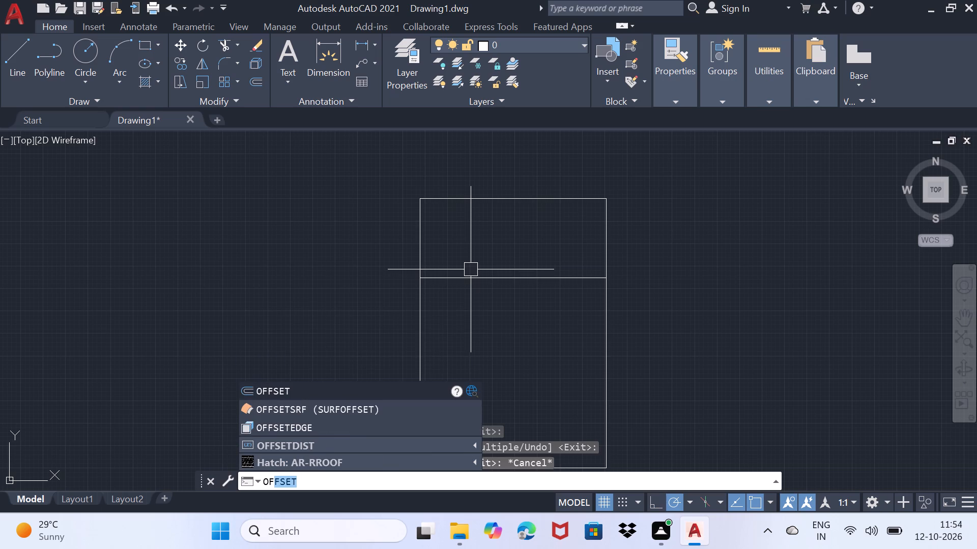
key(Return)
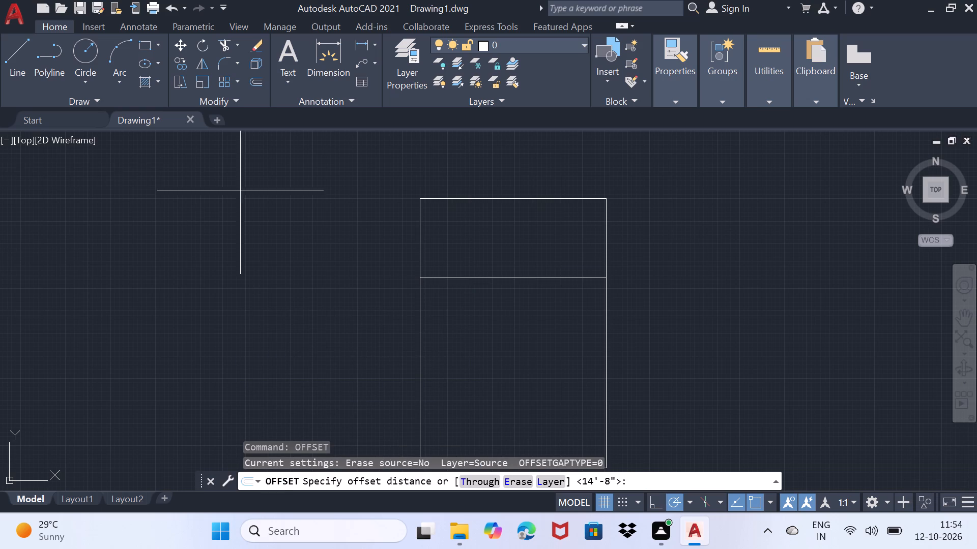
click(420, 227)
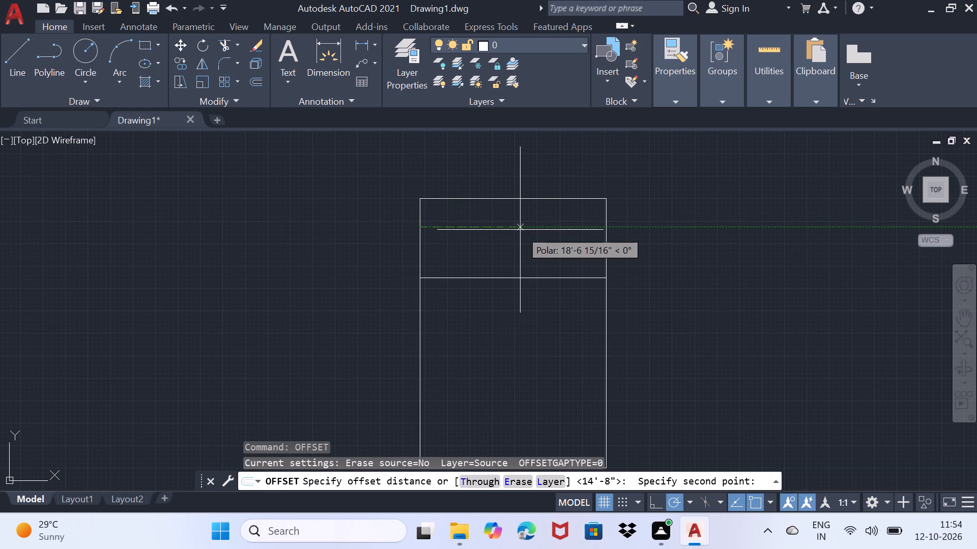
text(14)
key(apostrophe)
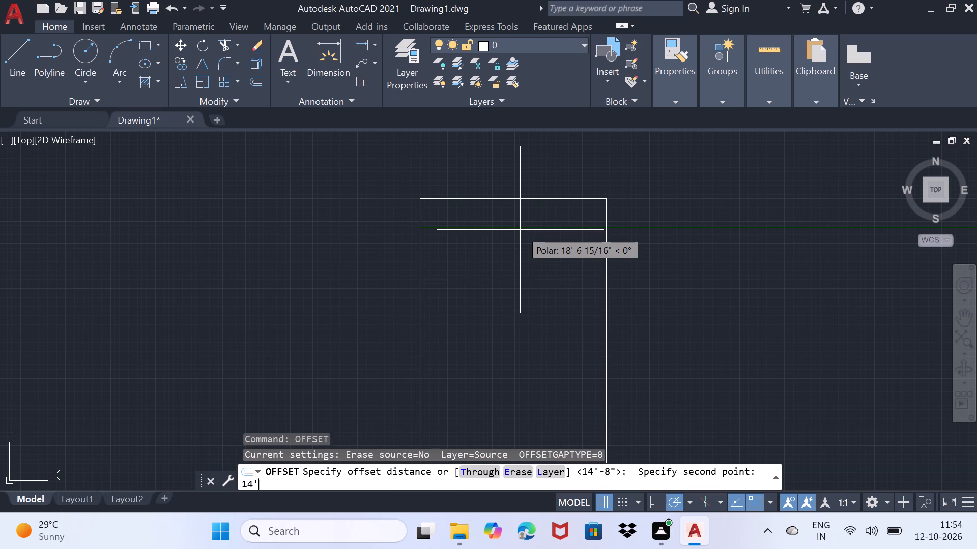
key(8)
key(shift+quotedbl)
key(Return)
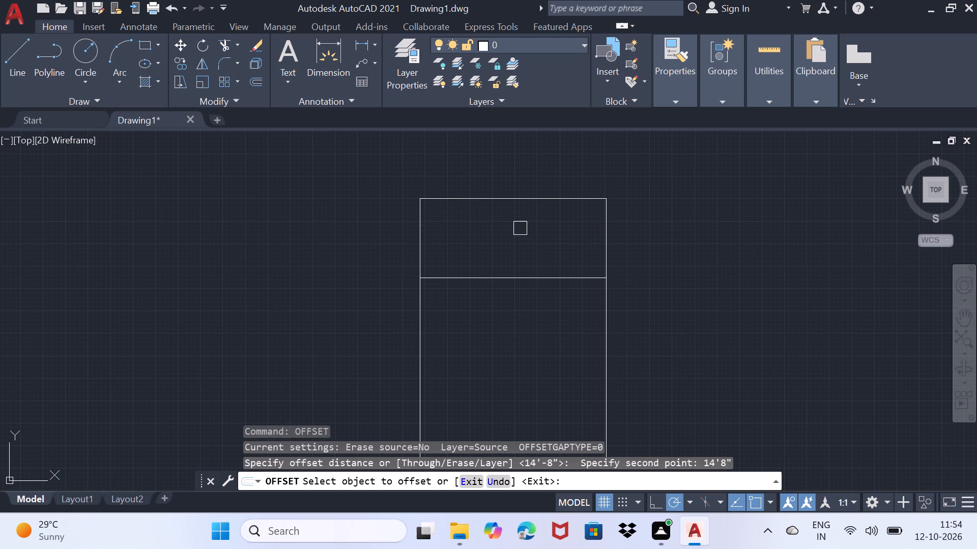
click(420, 233)
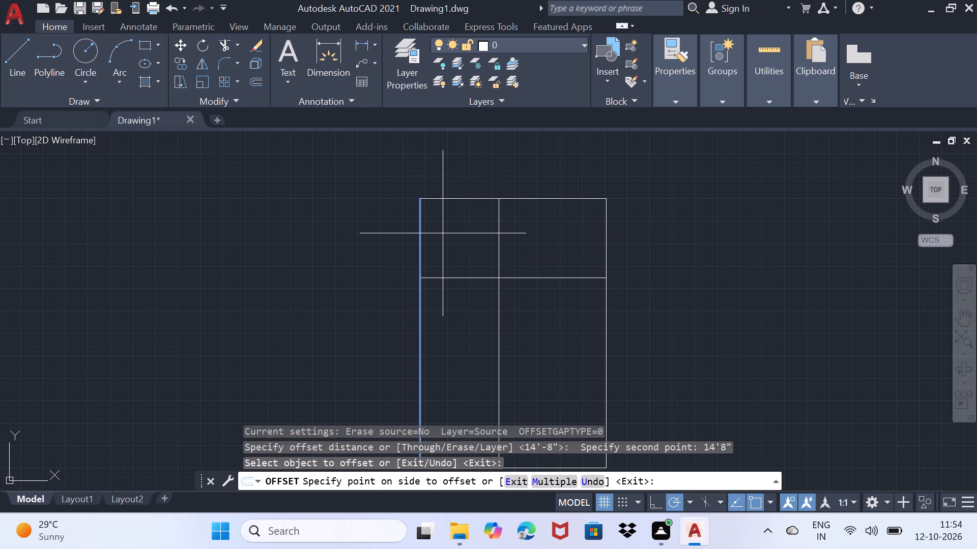
click(444, 235)
scroll(474, 264, down, 1)
scroll(478, 310, up, 2)
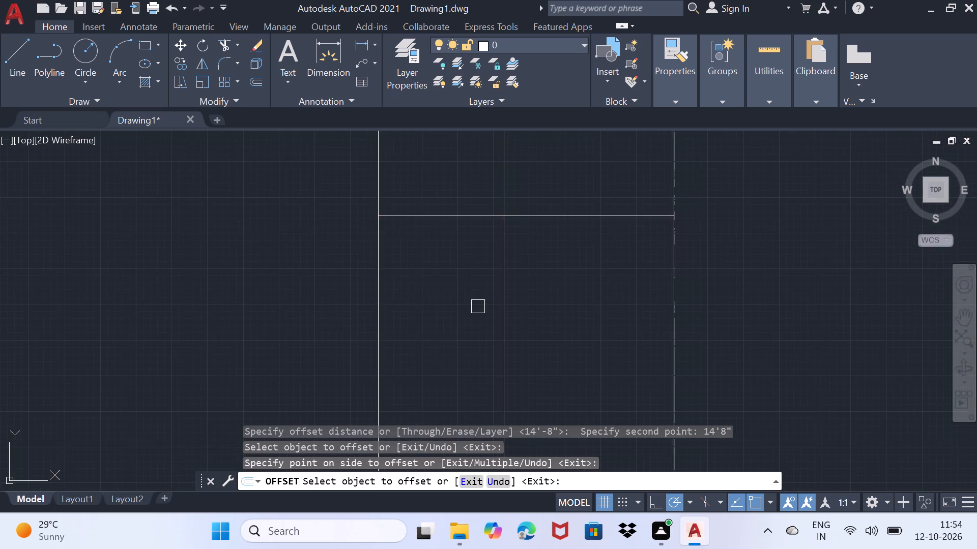
middle_drag(478, 303, 466, 348)
scroll(461, 317, down, 1)
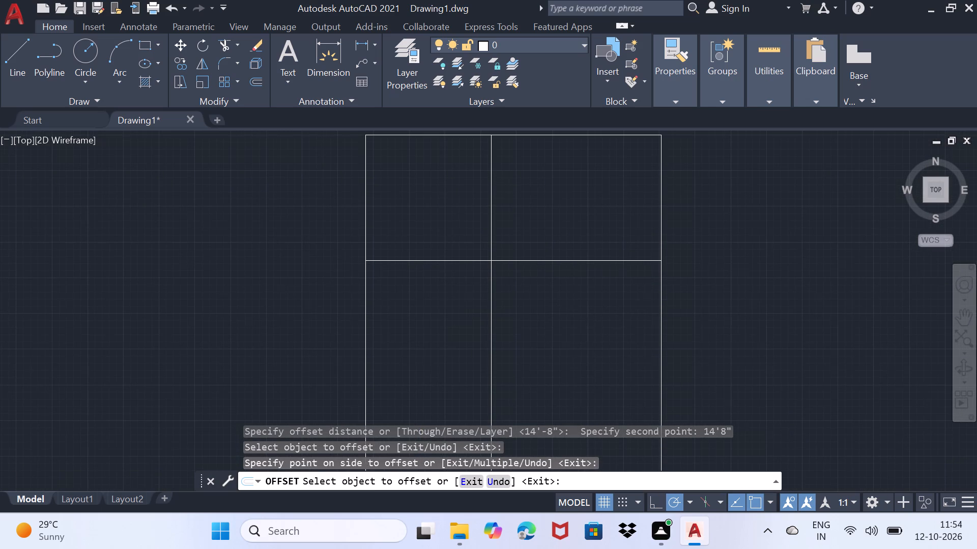
scroll(403, 340, up, 2)
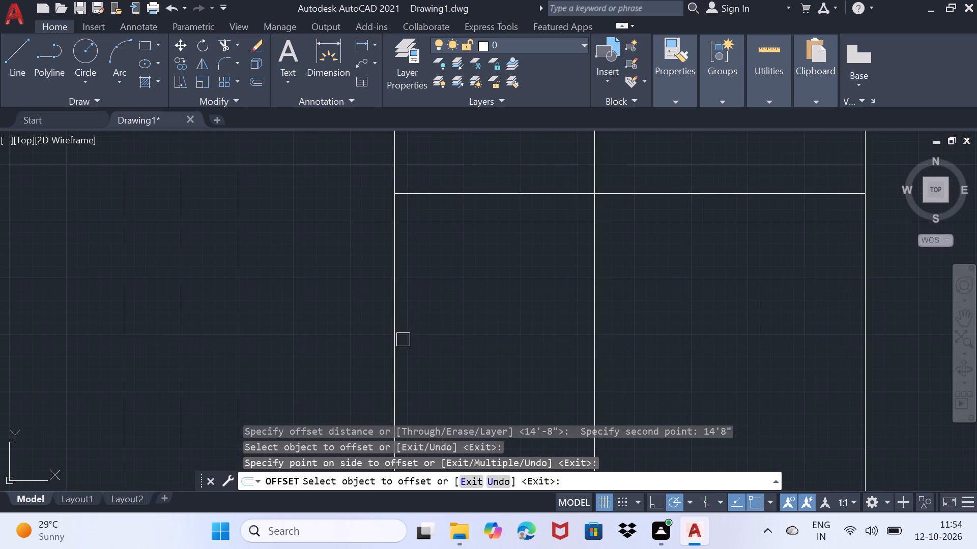
scroll(419, 317, down, 2)
key(Escape)
scroll(419, 317, down, 2)
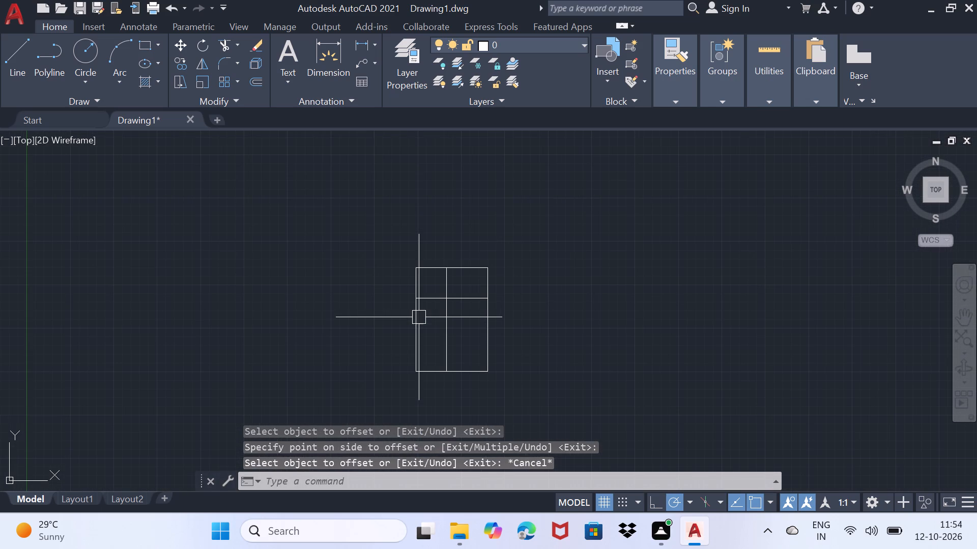
Offset the outline's left and top edges 9" inward to start the inner wall faces.
text(of)
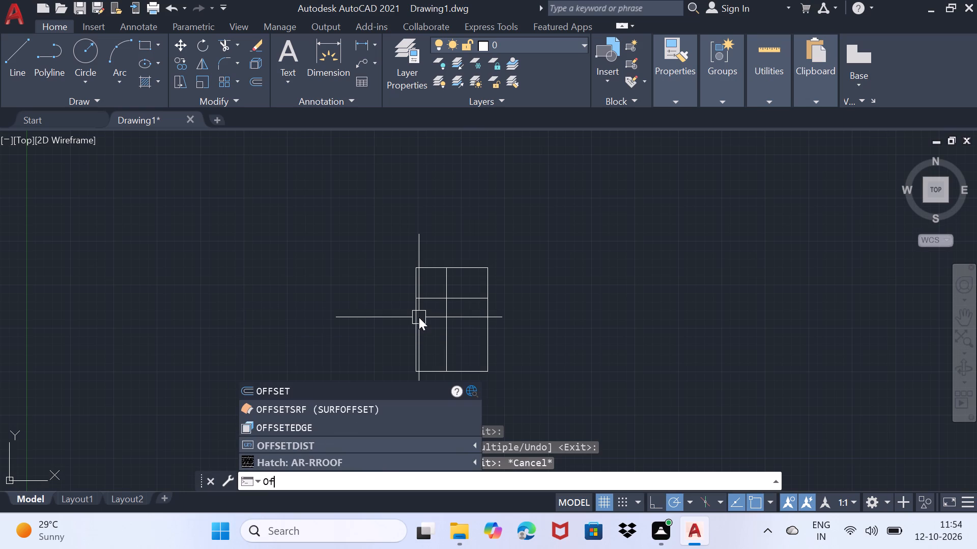
key(Return)
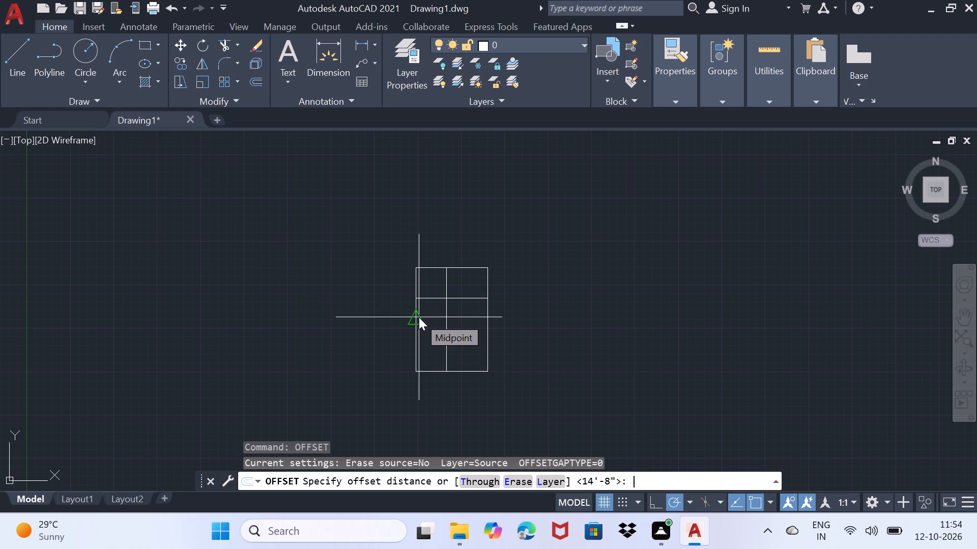
scroll(419, 317, up, 2)
click(405, 311)
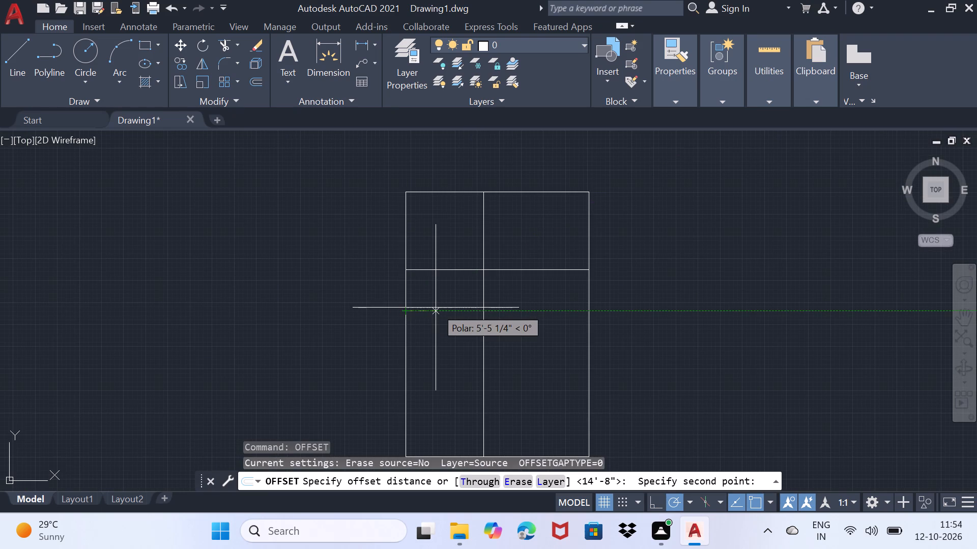
key(9)
key(shift+quotedbl)
key(Return)
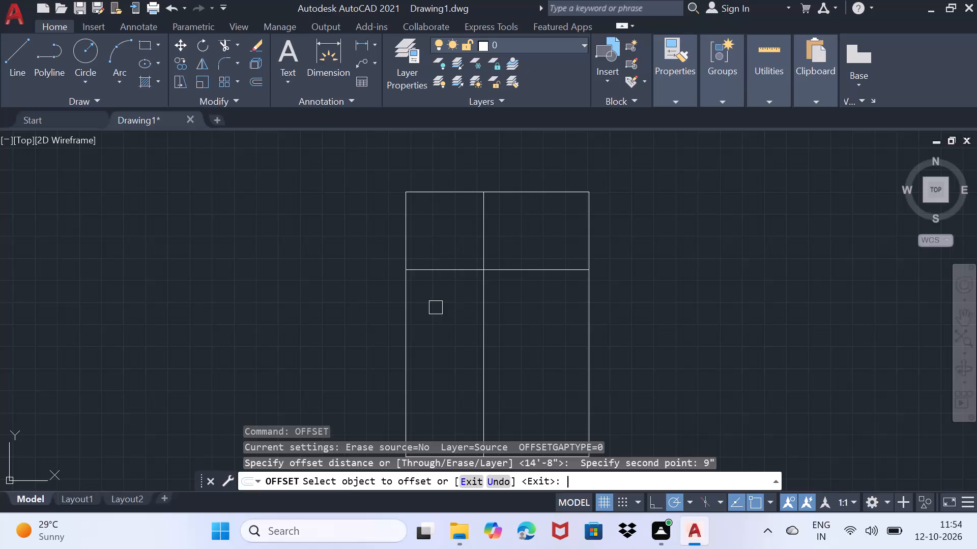
click(406, 321)
drag(417, 322, 424, 321)
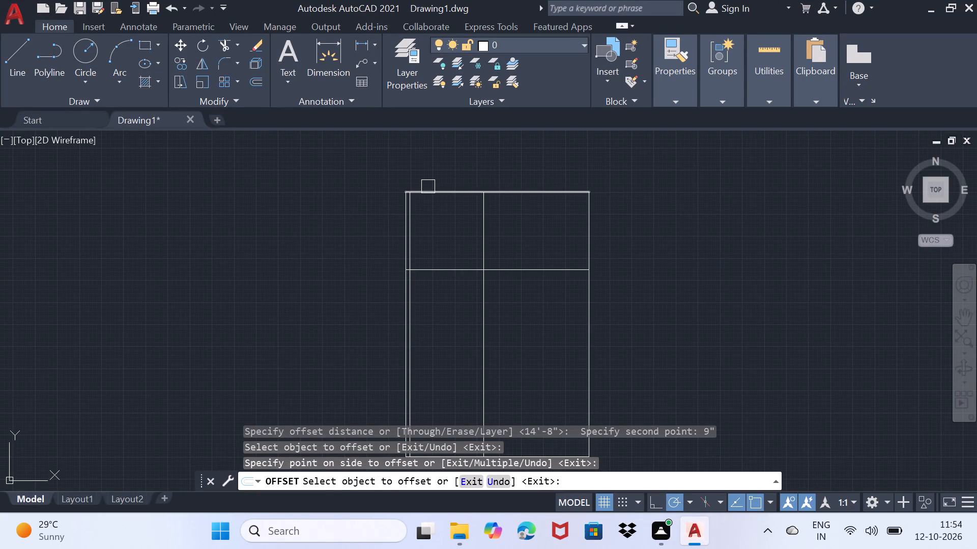
click(428, 191)
click(428, 204)
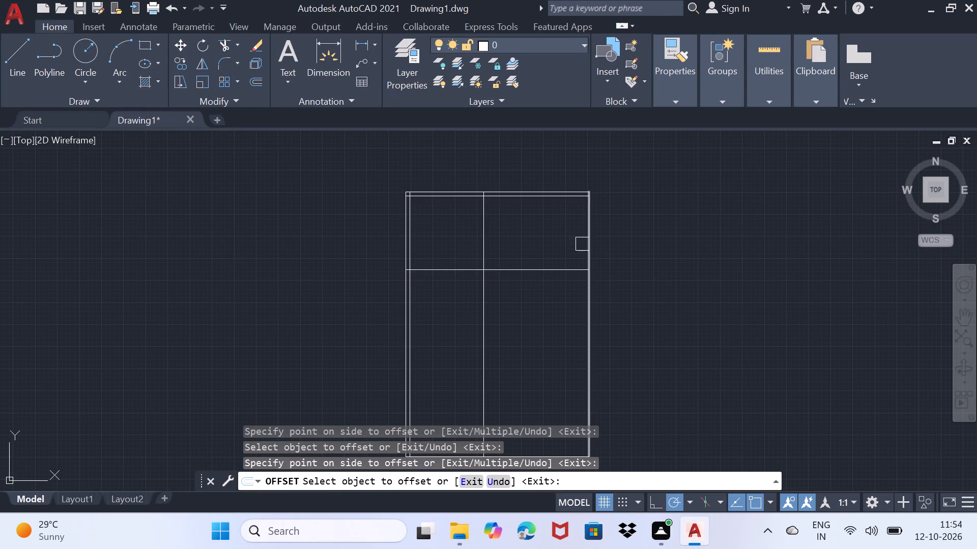
Offset the outline's right and bottom edges 9" inward and end the Offset command.
click(583, 243)
click(579, 243)
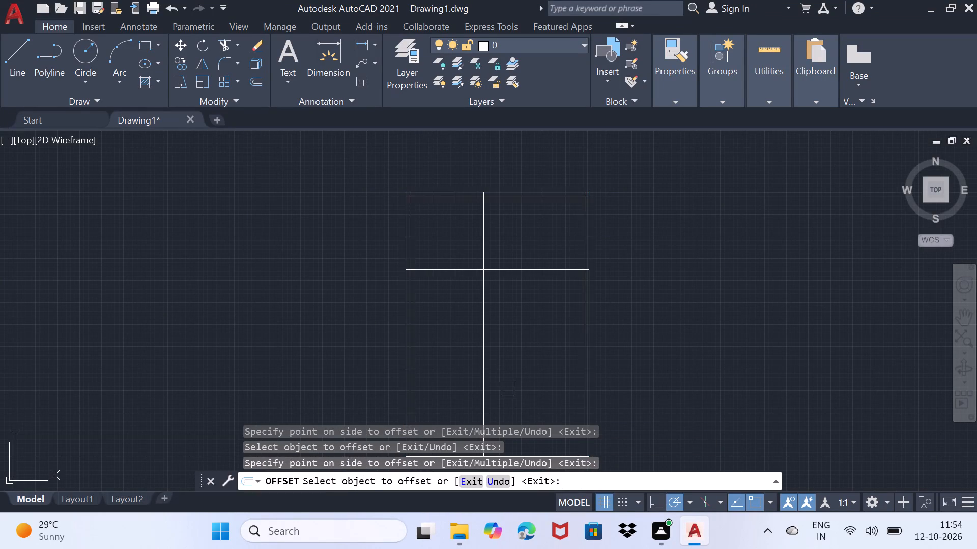
middle_drag(505, 393, 498, 201)
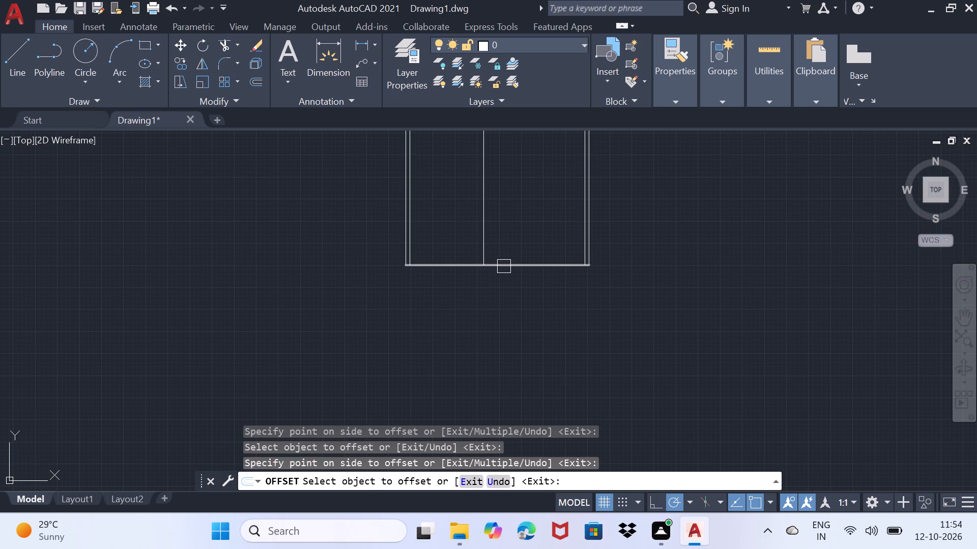
click(504, 266)
click(509, 259)
scroll(512, 252, up, 1)
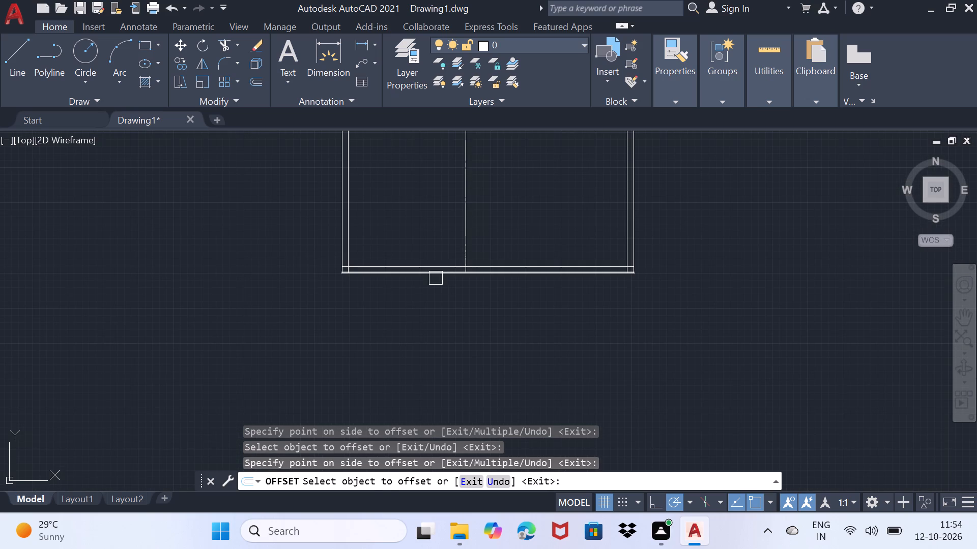
key(Escape)
Trim the overlapping ends of the inner wall lines at the plan's bottom-left corner.
text(tr)
key(Return)
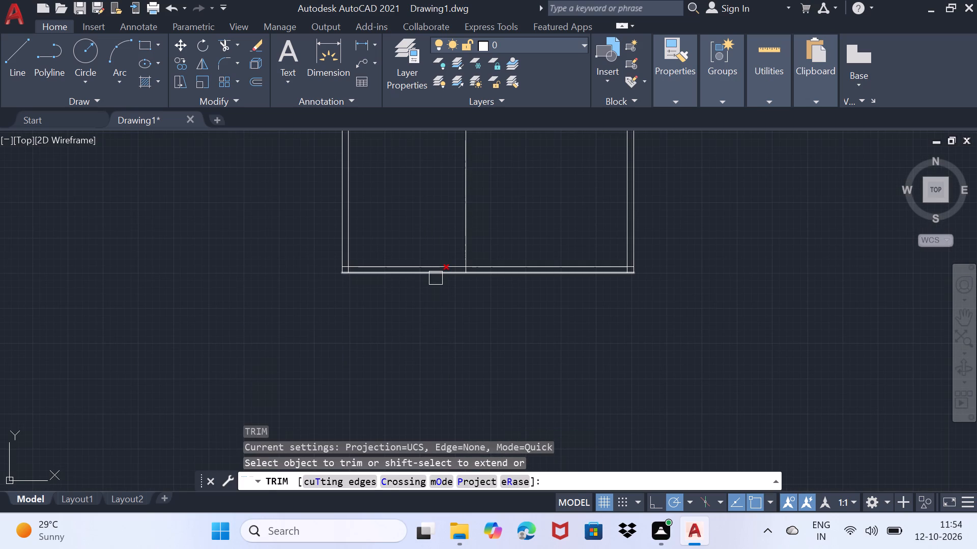
scroll(336, 271, up, 6)
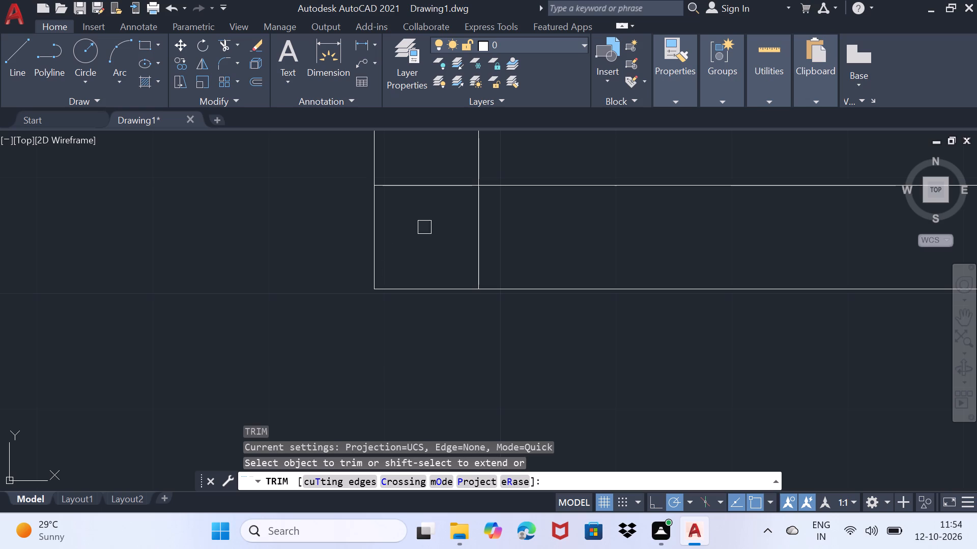
drag(427, 177, 425, 197)
drag(465, 245, 498, 233)
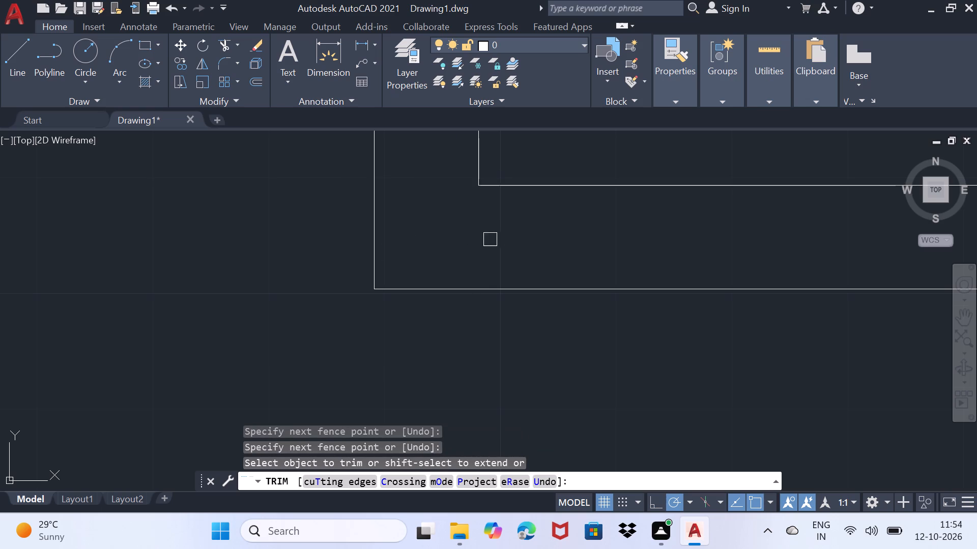
Trim the vertical division line's end between the inner and outer bottom wall lines.
scroll(479, 242, down, 3)
middle_drag(590, 250, 125, 265)
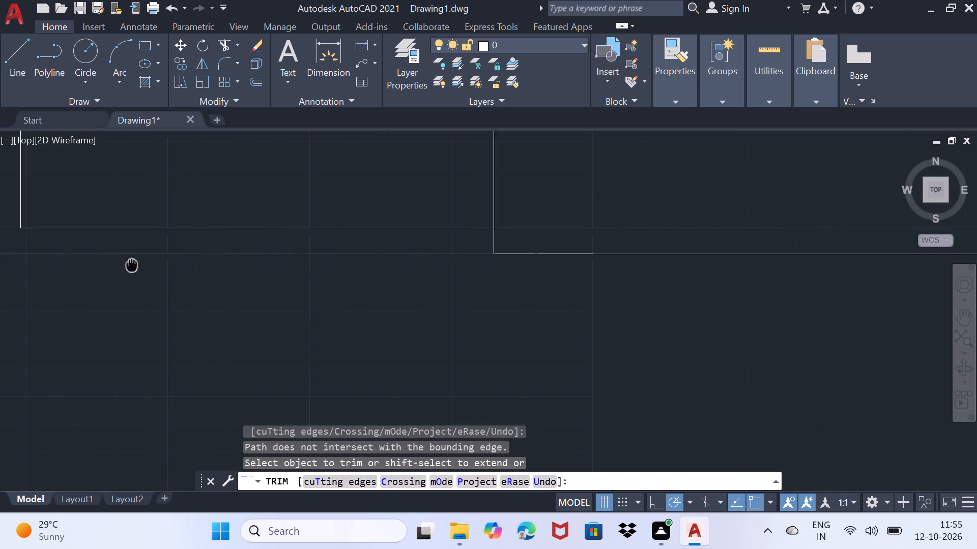
middle_drag(125, 265, 1, 302)
scroll(220, 248, down, 3)
scroll(214, 247, up, 6)
click(208, 241)
scroll(209, 243, down, 8)
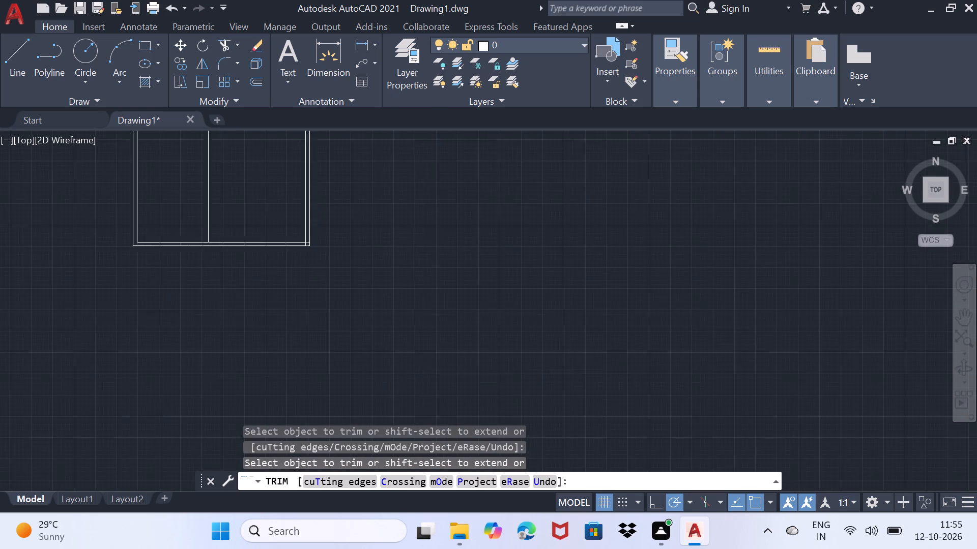
Trim the overlapping ends of the inner wall lines at the plan's bottom-right corner.
scroll(276, 254, up, 4)
middle_drag(235, 213, 234, 293)
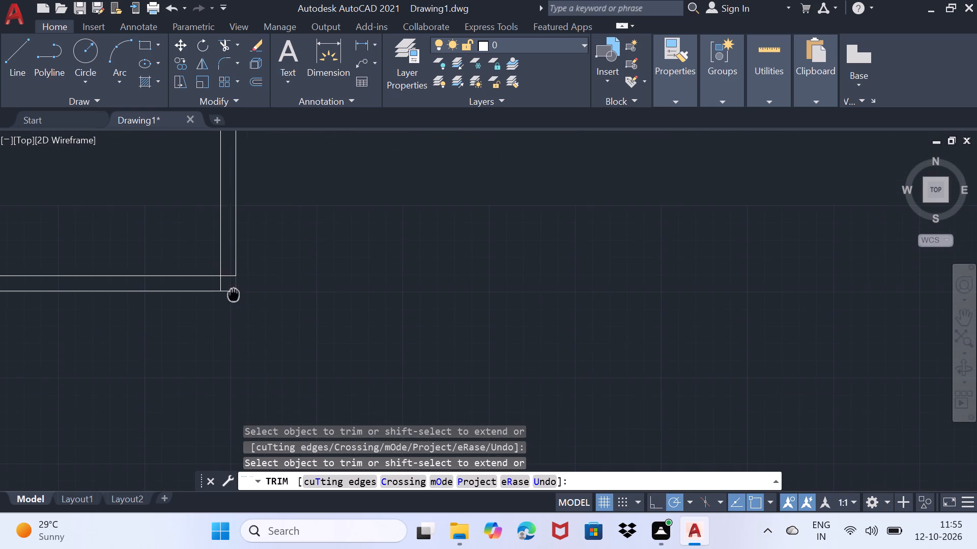
middle_drag(234, 293, 234, 294)
scroll(225, 284, up, 4)
drag(239, 211, 233, 253)
drag(178, 270, 192, 269)
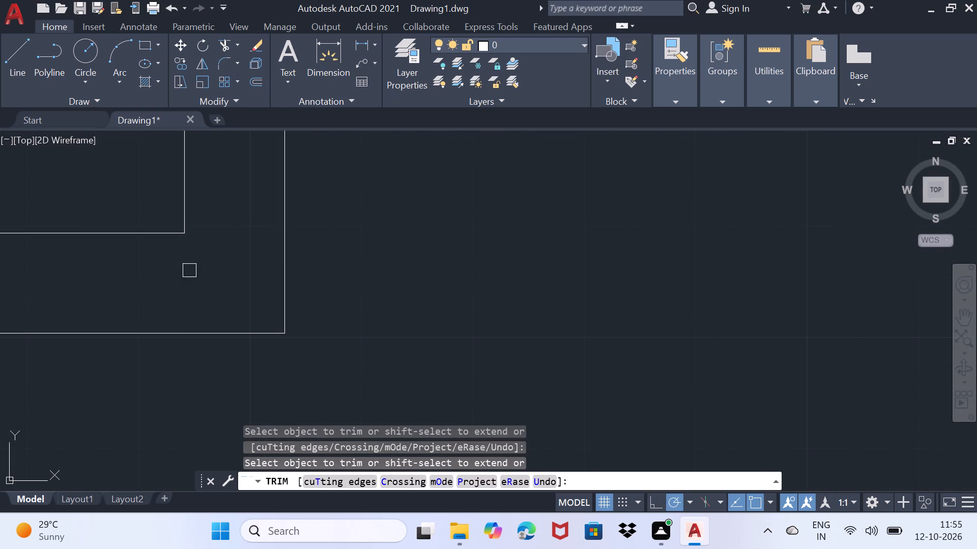
drag(192, 269, 199, 265)
Trim the inner right wall line's end that extends above the inner top line at the top-right corner.
scroll(199, 263, down, 4)
middle_drag(173, 167, 184, 514)
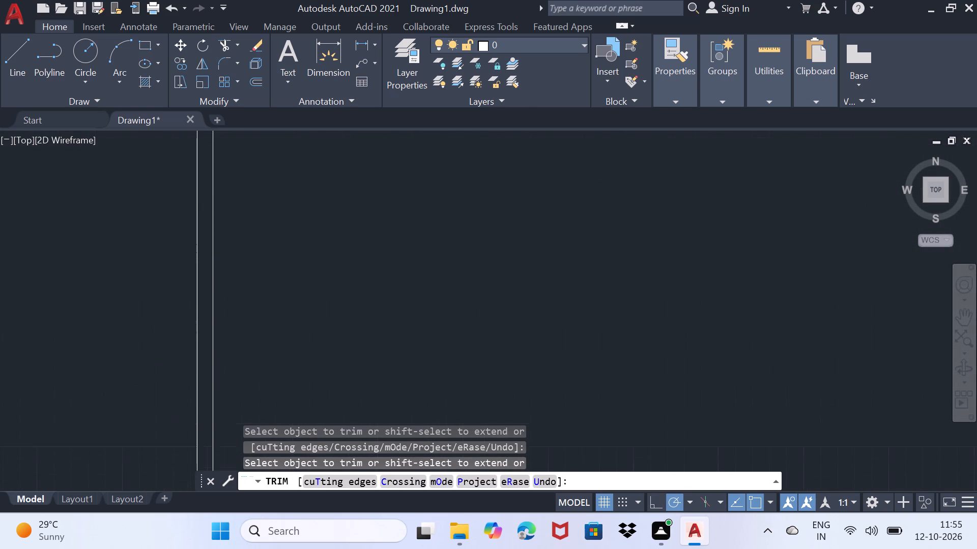
middle_drag(184, 514, 191, 523)
scroll(182, 278, down, 4)
middle_drag(159, 217, 130, 354)
scroll(185, 322, up, 1)
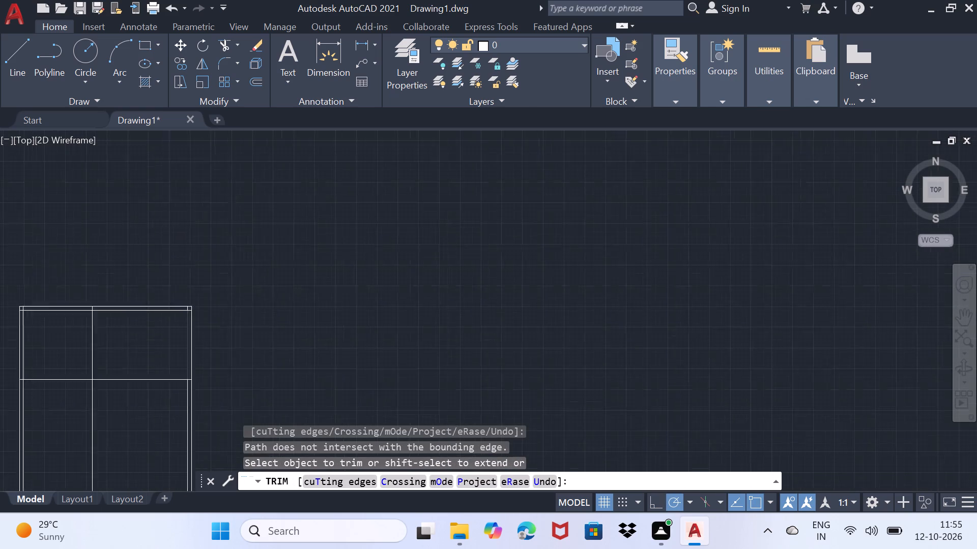
scroll(185, 322, up, 4)
middle_drag(177, 304, 140, 385)
scroll(203, 328, up, 4)
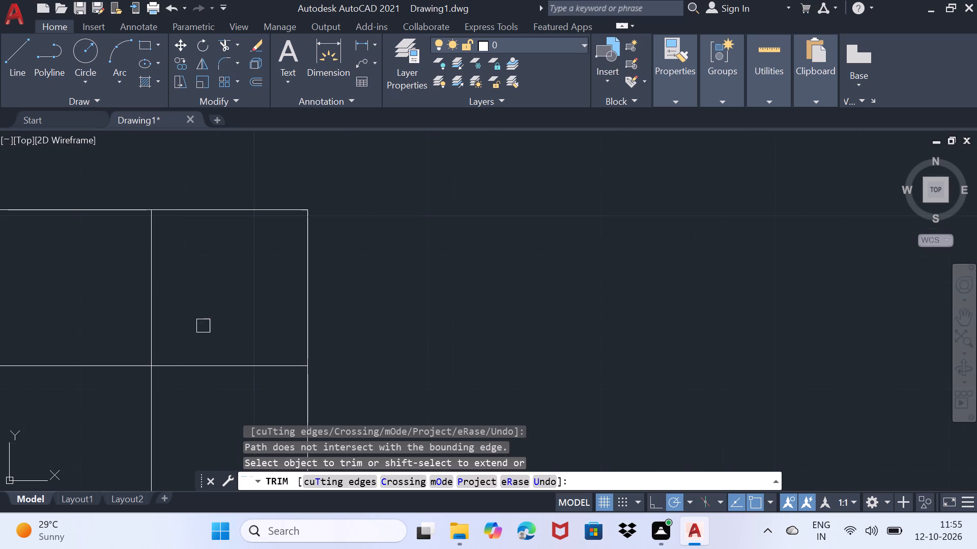
click(151, 287)
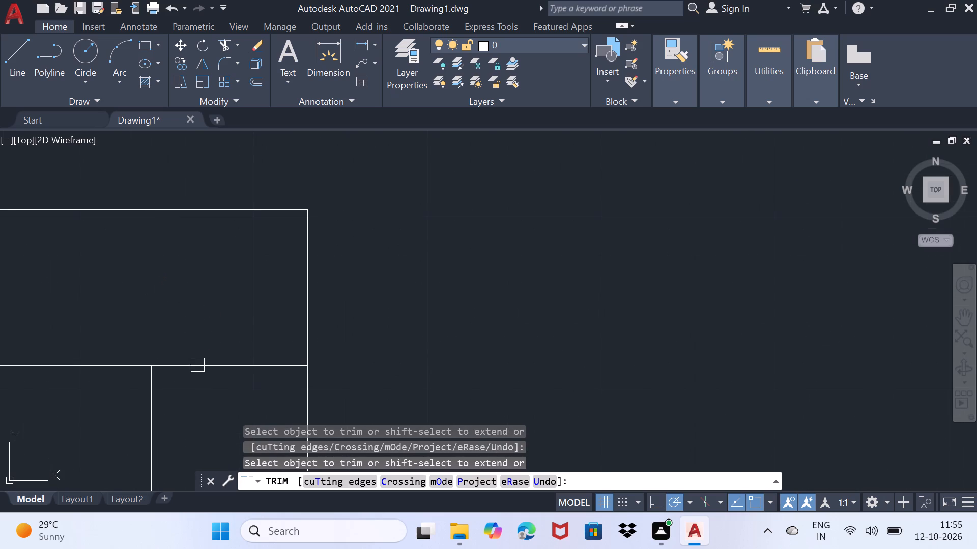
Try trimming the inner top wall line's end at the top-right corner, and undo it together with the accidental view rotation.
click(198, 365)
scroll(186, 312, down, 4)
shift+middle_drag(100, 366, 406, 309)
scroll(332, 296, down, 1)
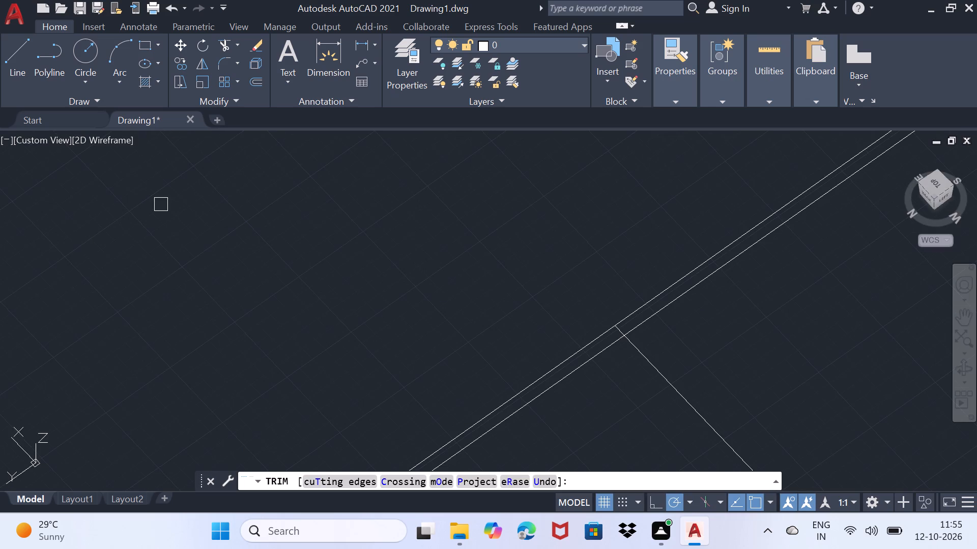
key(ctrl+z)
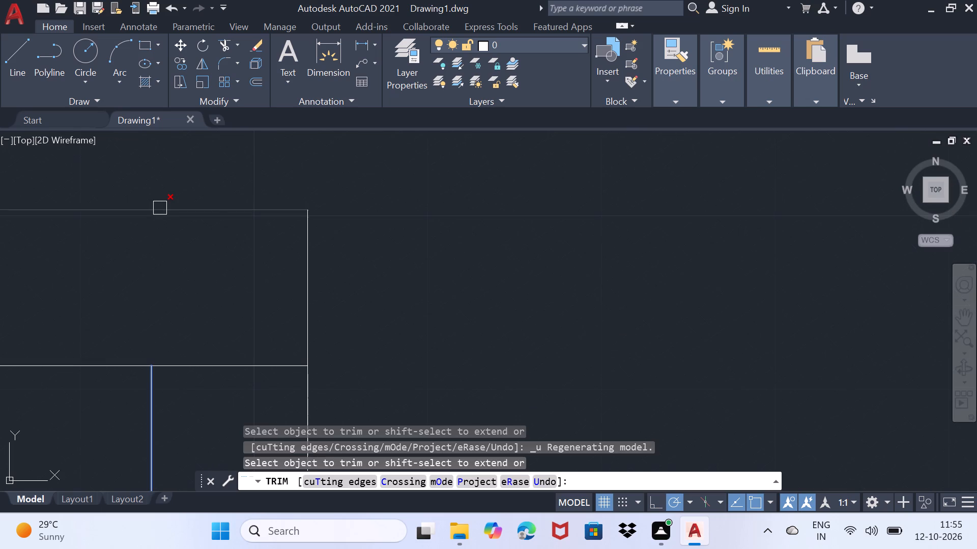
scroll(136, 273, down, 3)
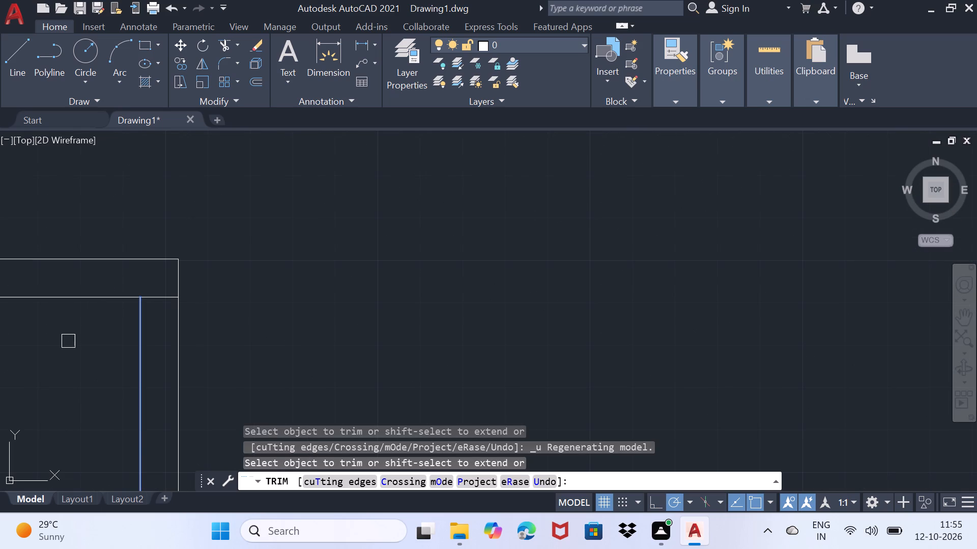
Trim the vertical division line's end between the inner and outer top wall lines.
middle_drag(47, 364, 269, 237)
scroll(261, 252, down, 2)
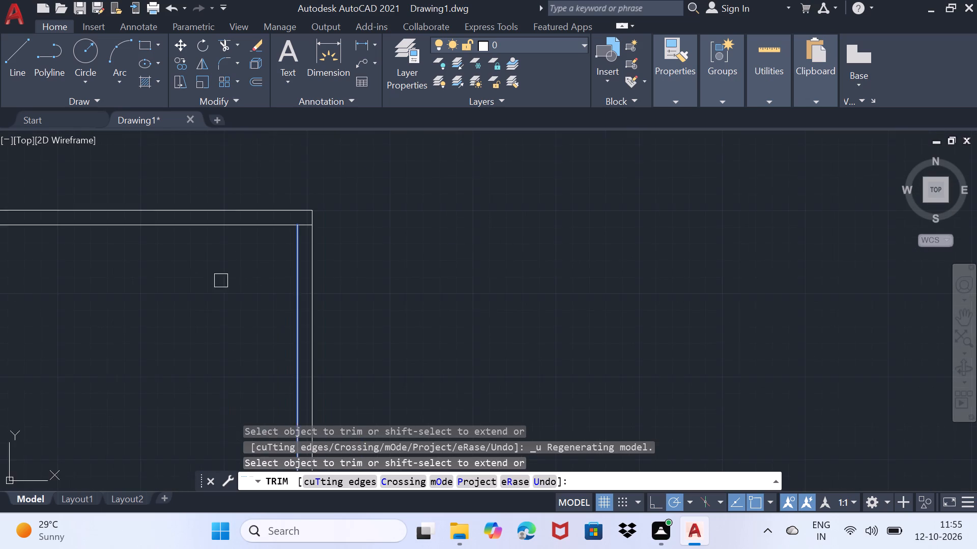
scroll(216, 282, down, 3)
scroll(113, 269, up, 4)
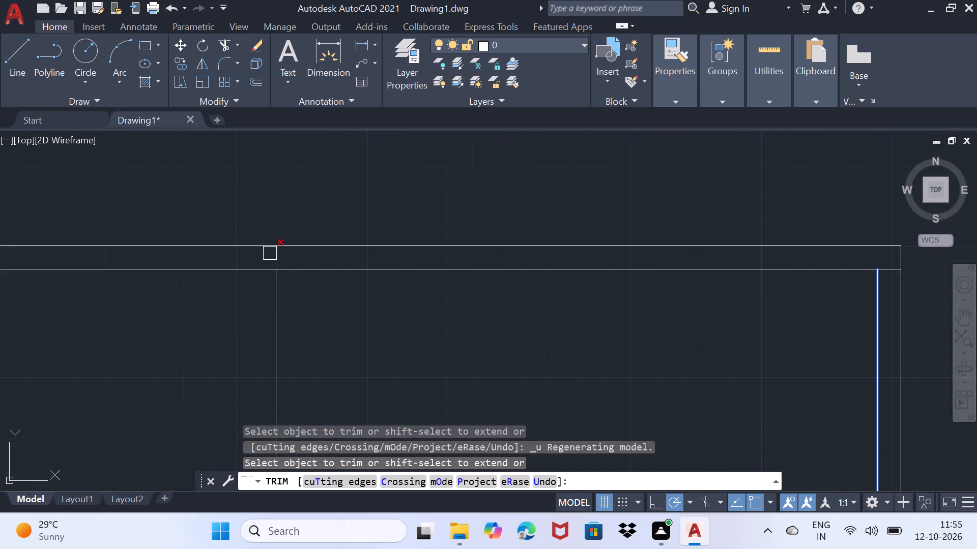
scroll(269, 257, up, 3)
click(296, 259)
Trim the inner left wall line's end that extends above the inner top line at the plan's top-left corner.
scroll(253, 255, down, 3)
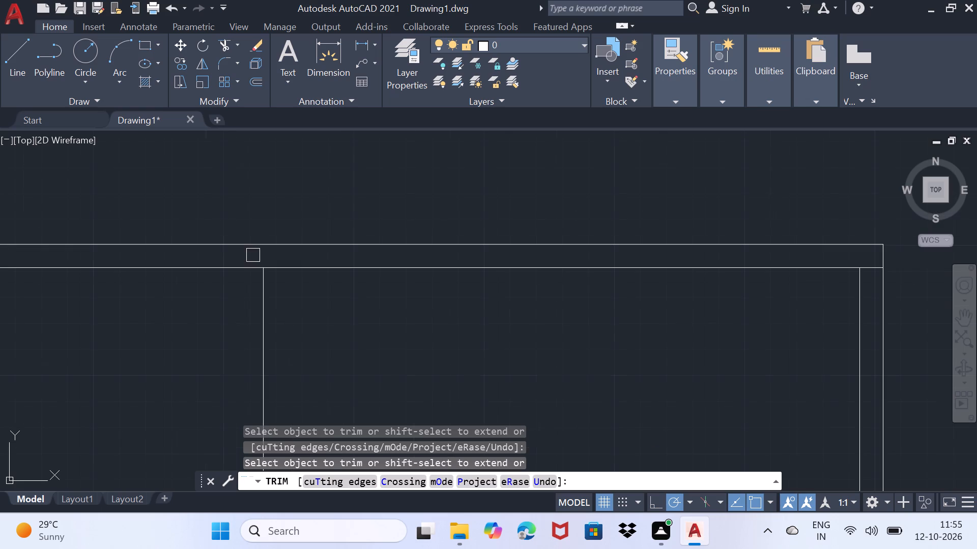
middle_drag(83, 315, 435, 342)
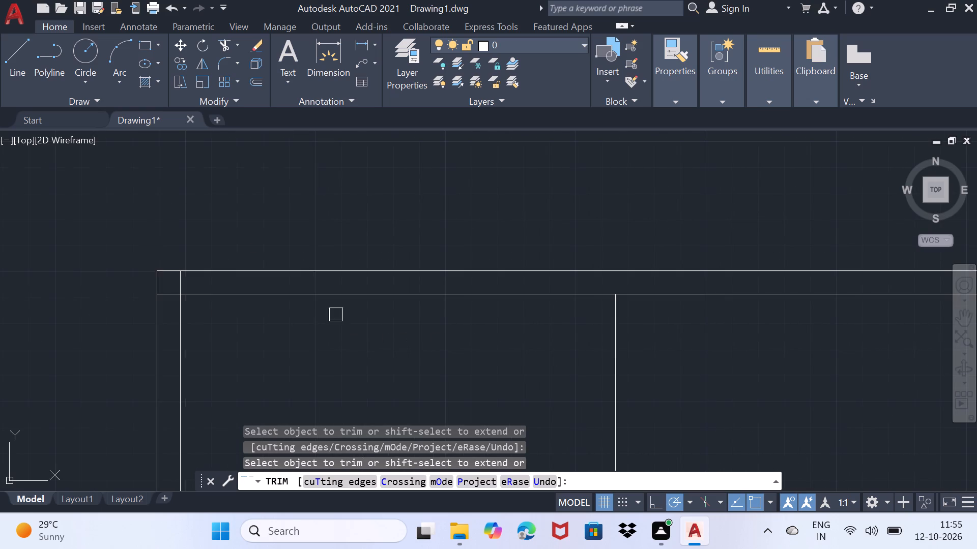
scroll(171, 287, up, 4)
drag(208, 279, 262, 259)
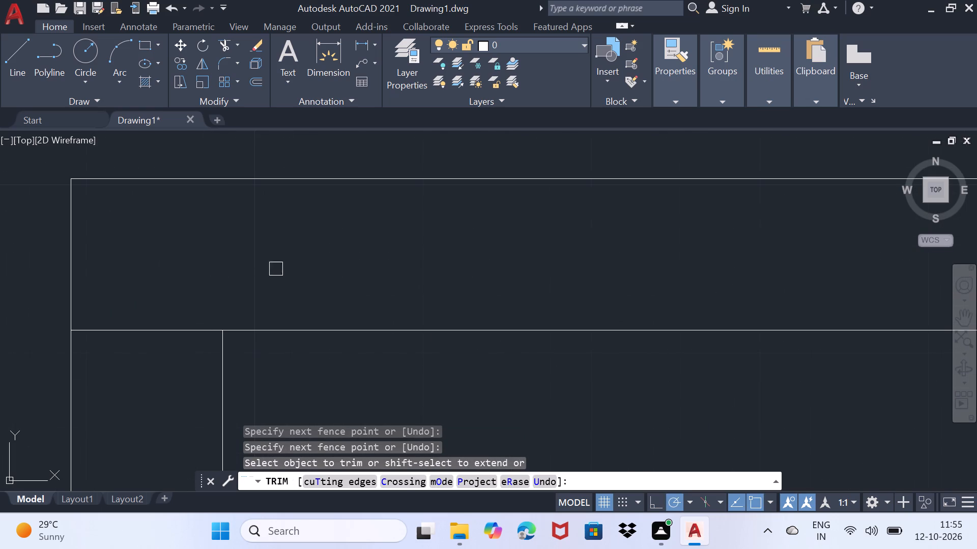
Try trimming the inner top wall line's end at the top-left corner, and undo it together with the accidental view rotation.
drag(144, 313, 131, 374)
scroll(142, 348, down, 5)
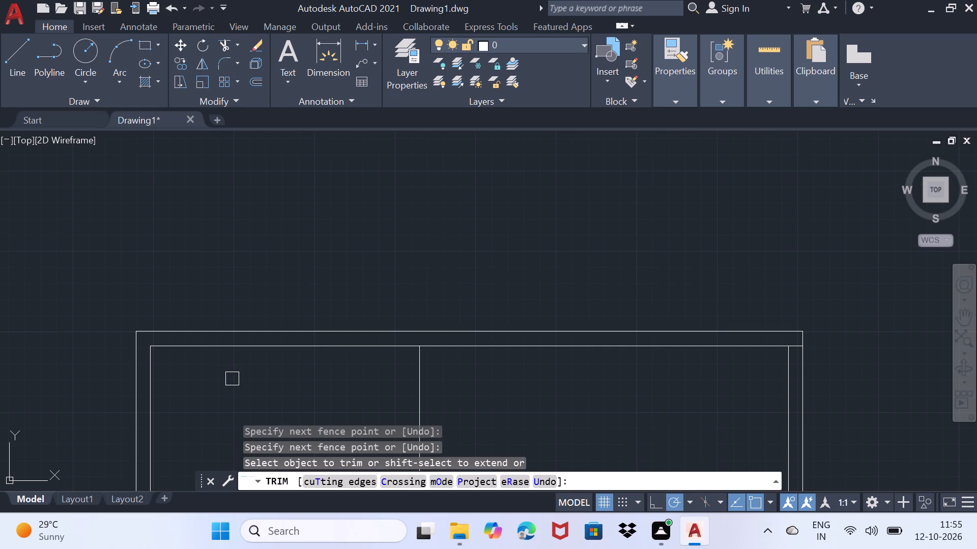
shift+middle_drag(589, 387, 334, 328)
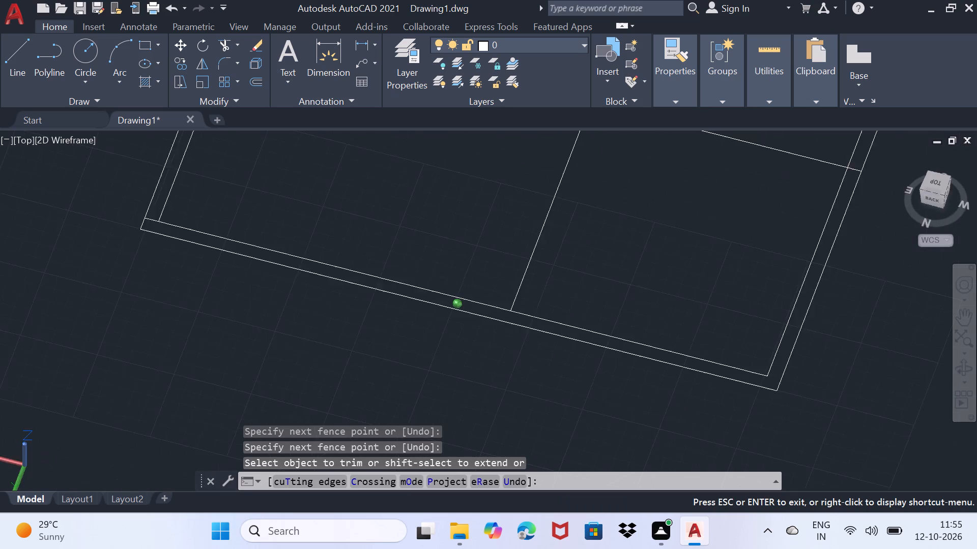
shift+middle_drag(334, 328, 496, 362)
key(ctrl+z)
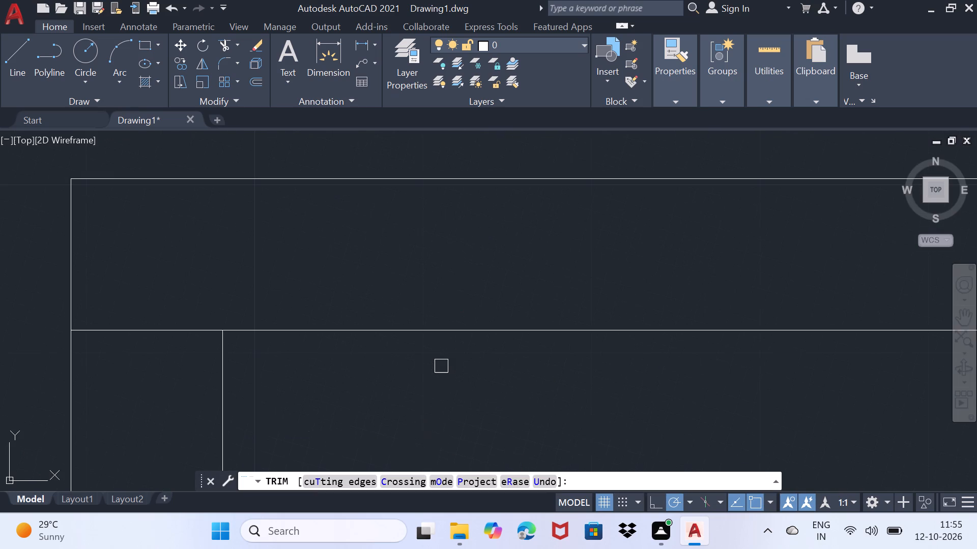
Trim the inner top wall line's end between the inner and outer left wall lines at the top-left corner.
scroll(439, 366, down, 3)
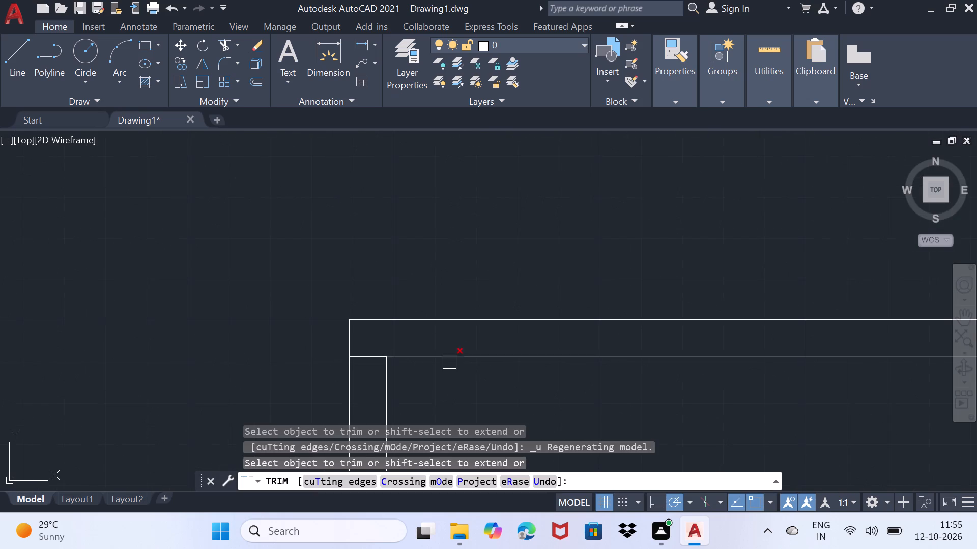
middle_drag(485, 375, 0, 293)
scroll(184, 261, down, 4)
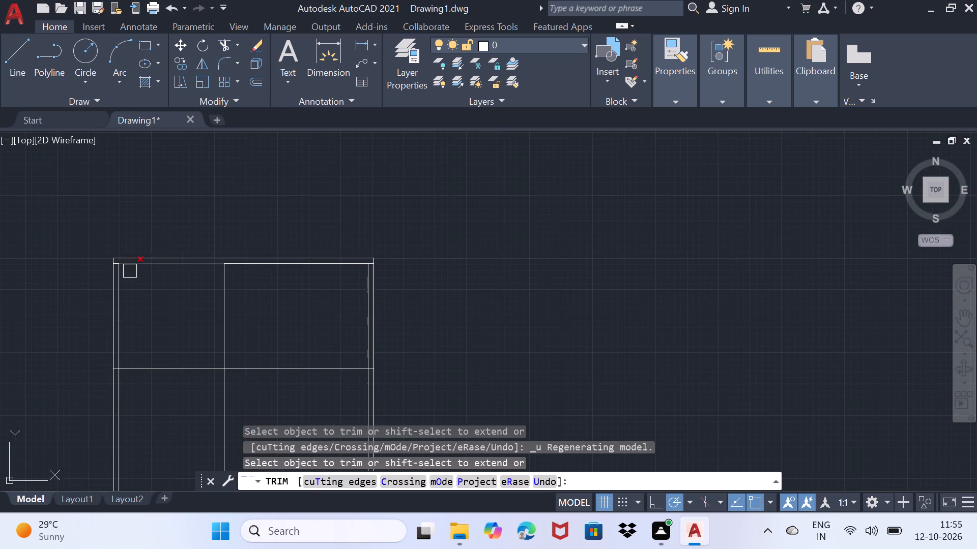
scroll(112, 271, up, 5)
click(124, 192)
Trim the inner top wall line's end between the inner and outer right wall lines at the top-right corner, and finish trimming.
scroll(453, 310, down, 4)
middle_drag(511, 340, 130, 301)
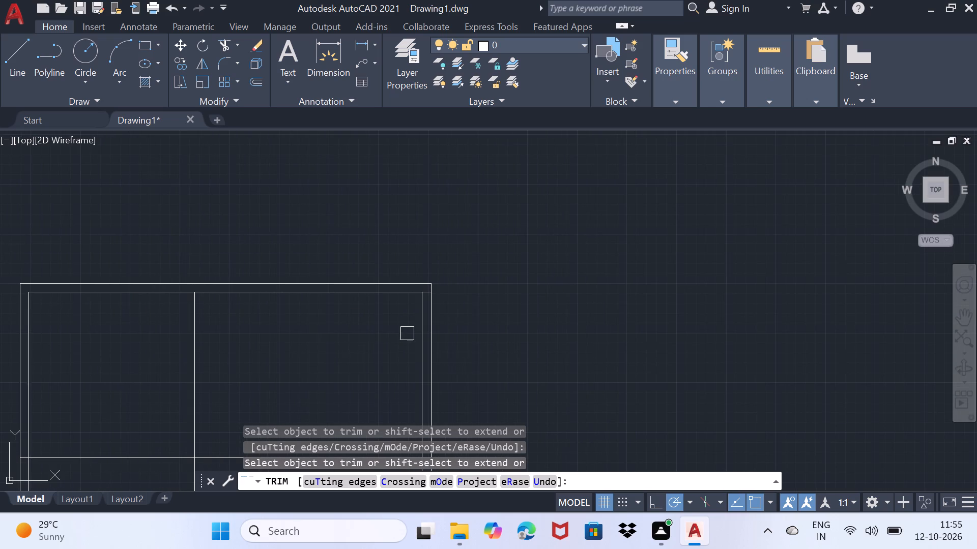
scroll(409, 333, up, 2)
scroll(399, 277, up, 1)
click(482, 206)
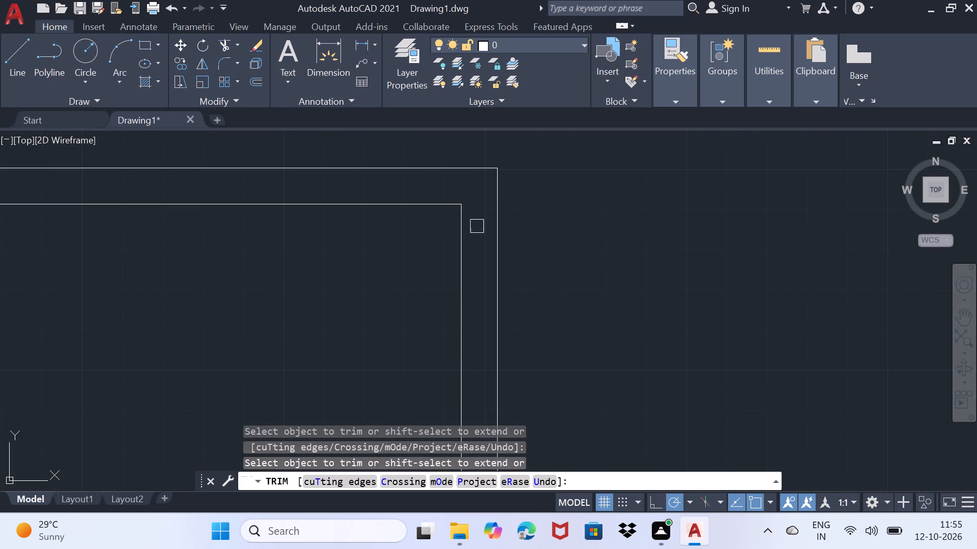
scroll(669, 235, down, 5)
key(space)
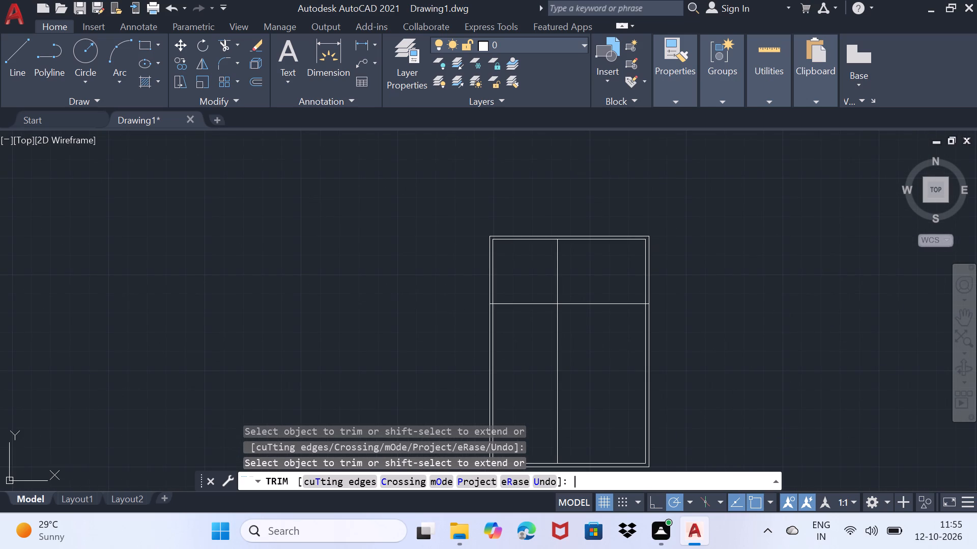
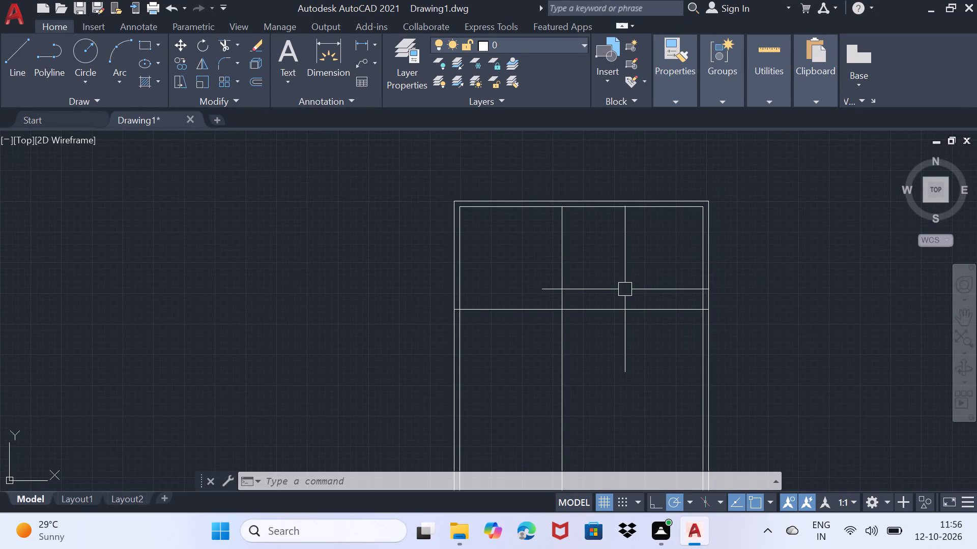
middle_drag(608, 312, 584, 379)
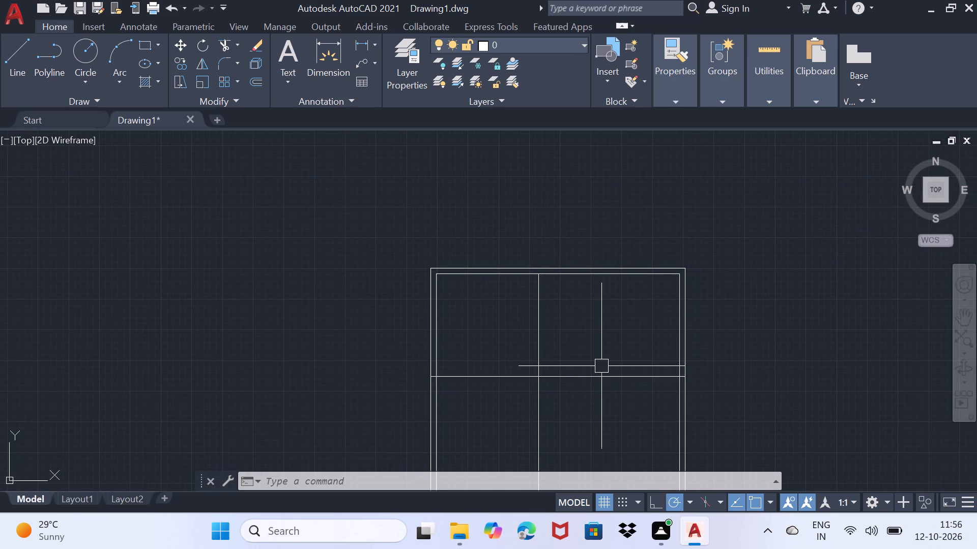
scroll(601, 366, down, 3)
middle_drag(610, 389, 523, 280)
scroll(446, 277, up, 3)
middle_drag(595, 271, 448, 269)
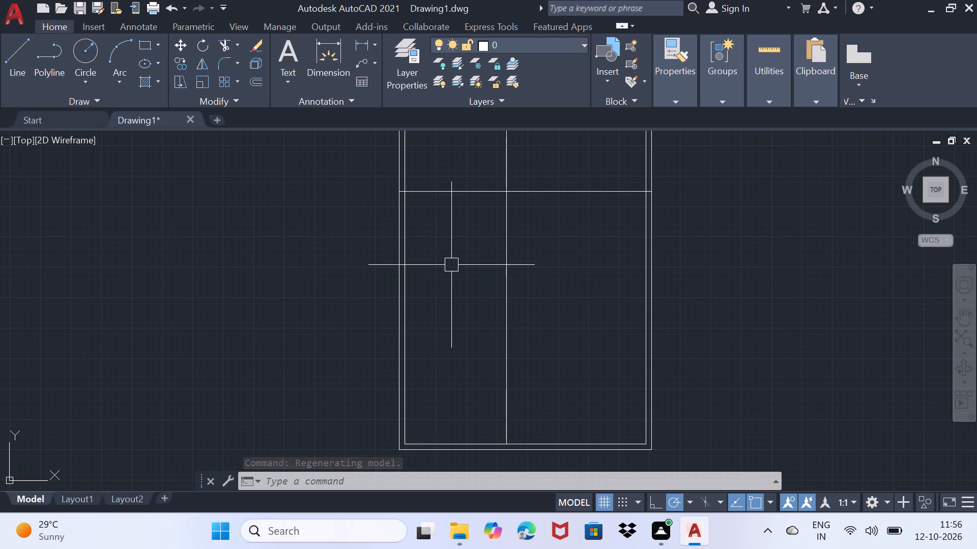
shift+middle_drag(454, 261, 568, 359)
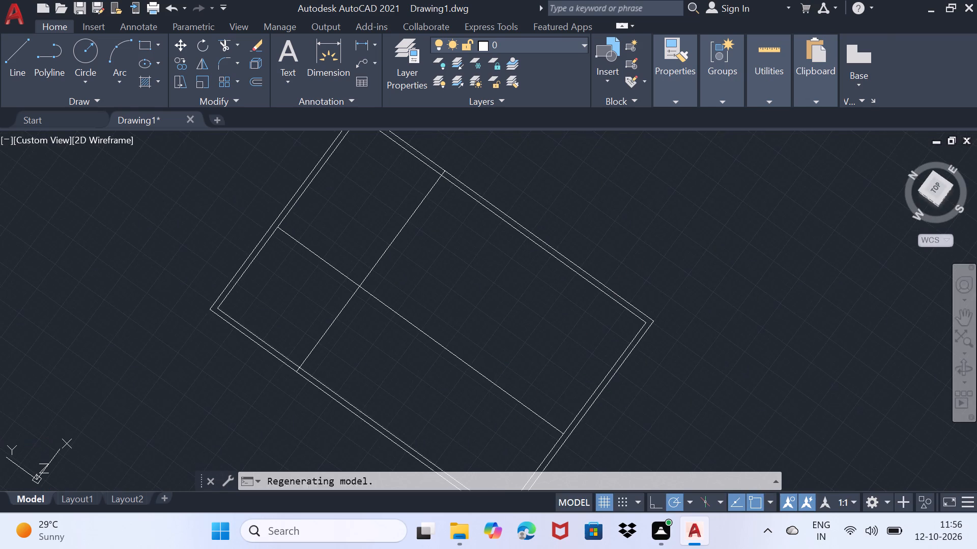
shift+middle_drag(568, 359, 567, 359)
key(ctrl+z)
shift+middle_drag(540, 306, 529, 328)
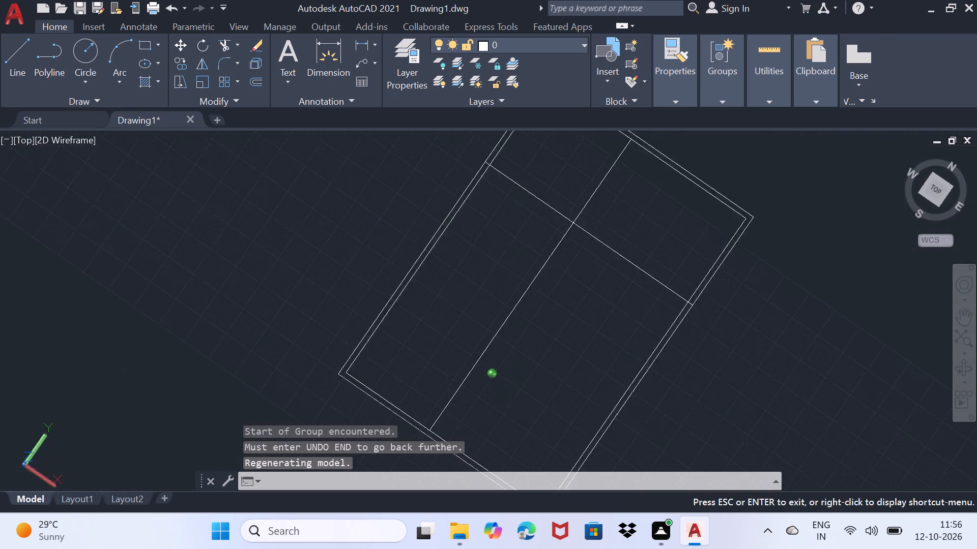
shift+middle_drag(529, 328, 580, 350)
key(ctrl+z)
Offset the horizontal interior line 6" upward to form the horizontal partition wall.
scroll(539, 316, down, 2)
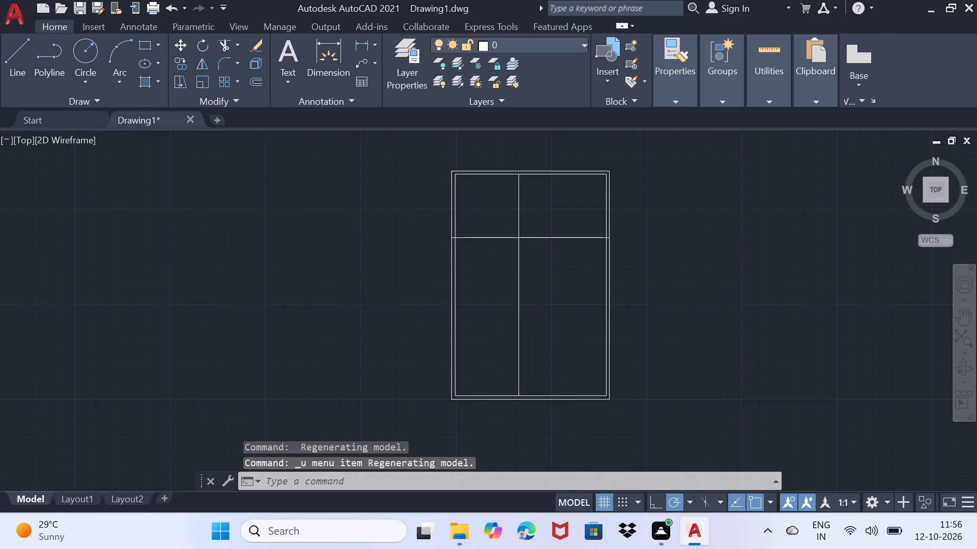
middle_drag(541, 313, 401, 335)
scroll(403, 300, up, 2)
middle_drag(403, 300, 412, 310)
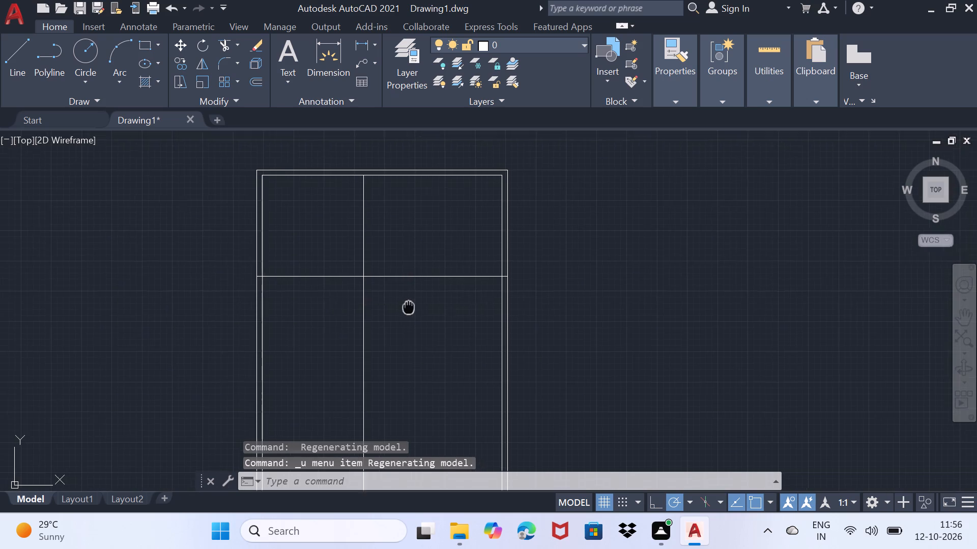
middle_drag(412, 310, 417, 320)
scroll(416, 297, up, 3)
text(of)
key(Return)
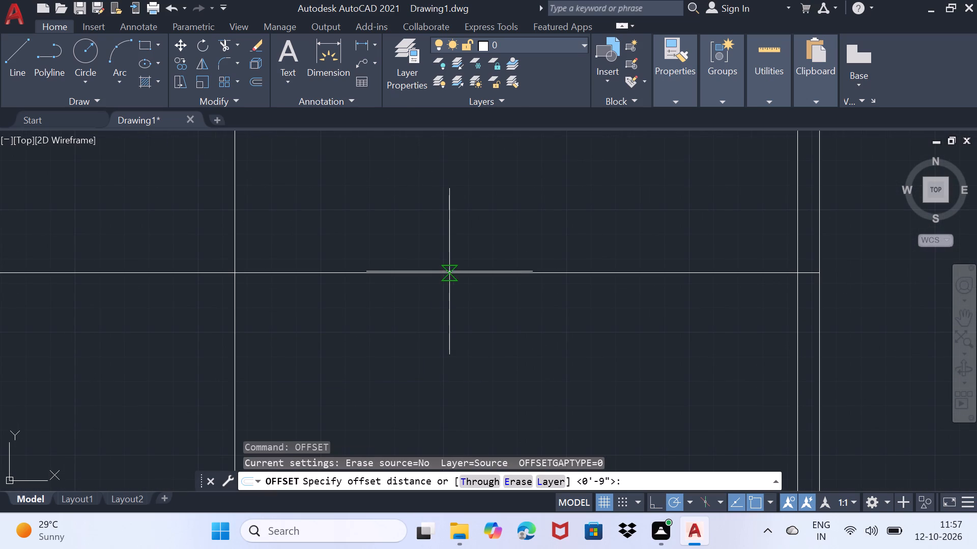
click(450, 271)
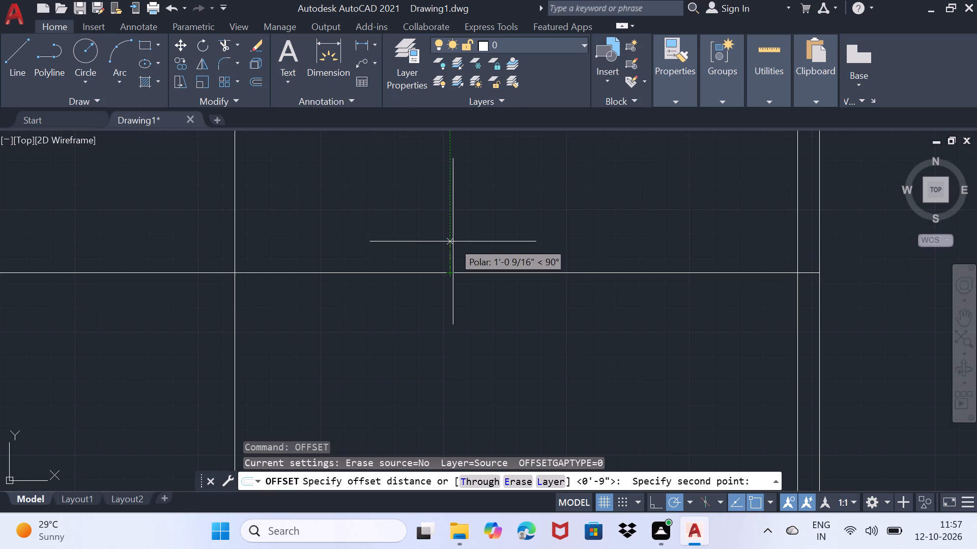
key(6)
key(shift+quotedbl)
key(Return)
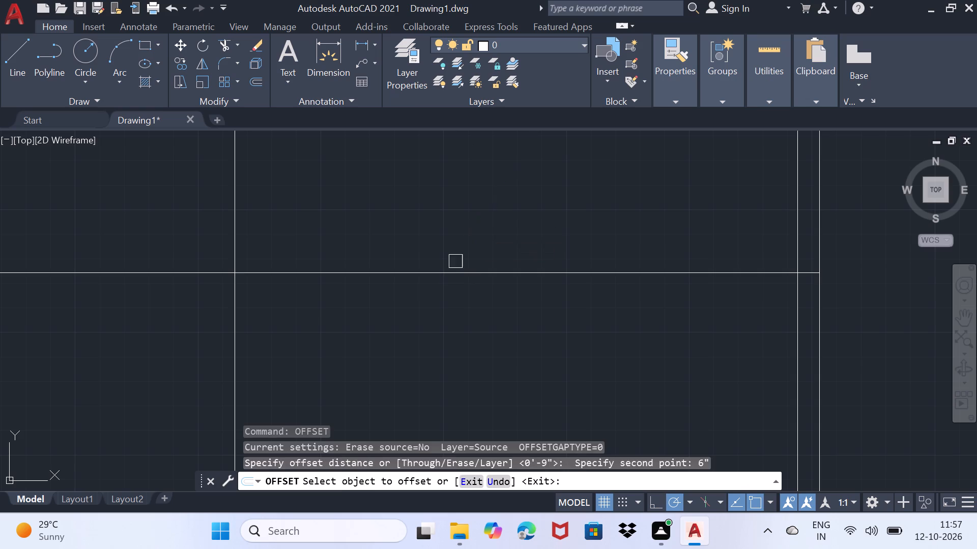
click(448, 278)
click(455, 264)
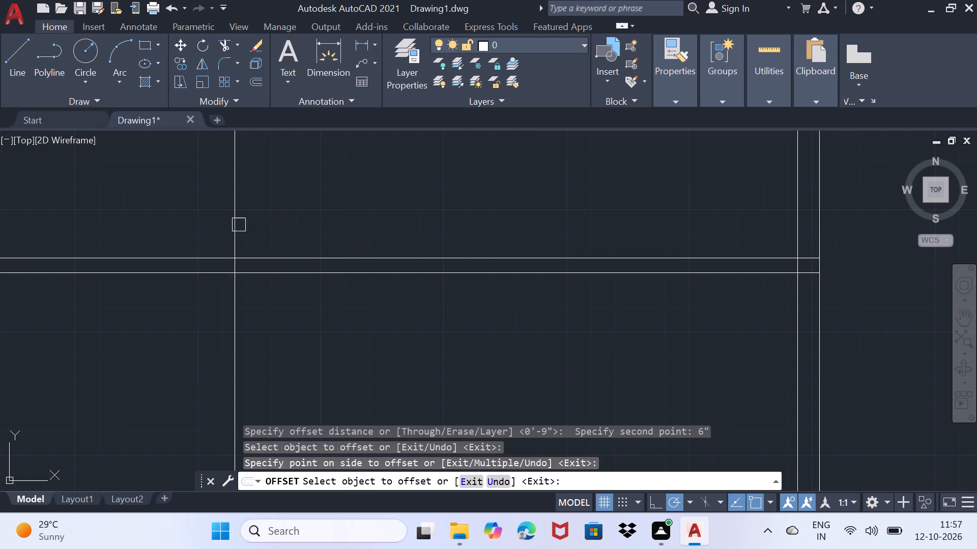
Offset the vertical interior line 6" toward the plan's right side to form the vertical partition, and end the offset.
click(239, 225)
click(288, 229)
scroll(277, 233, down, 4)
scroll(257, 233, up, 2)
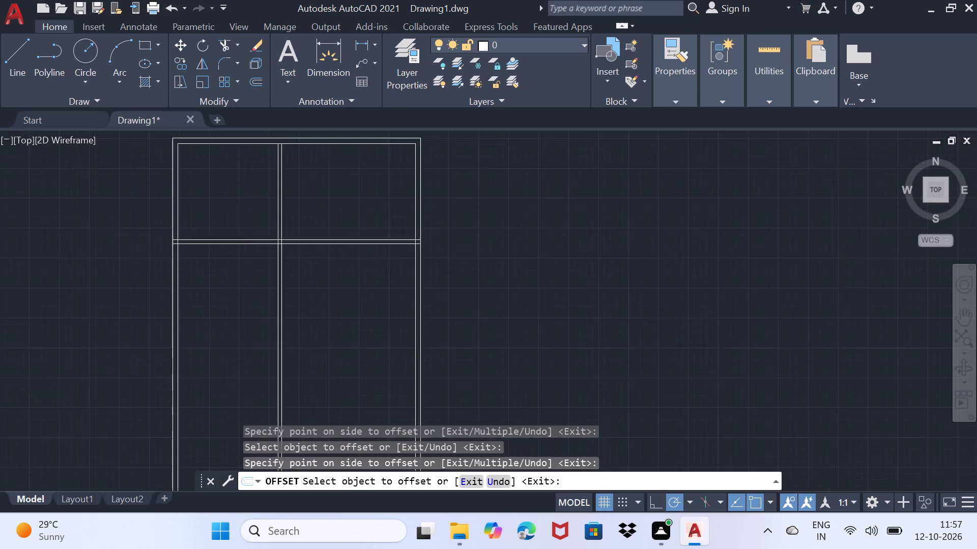
scroll(258, 232, up, 1)
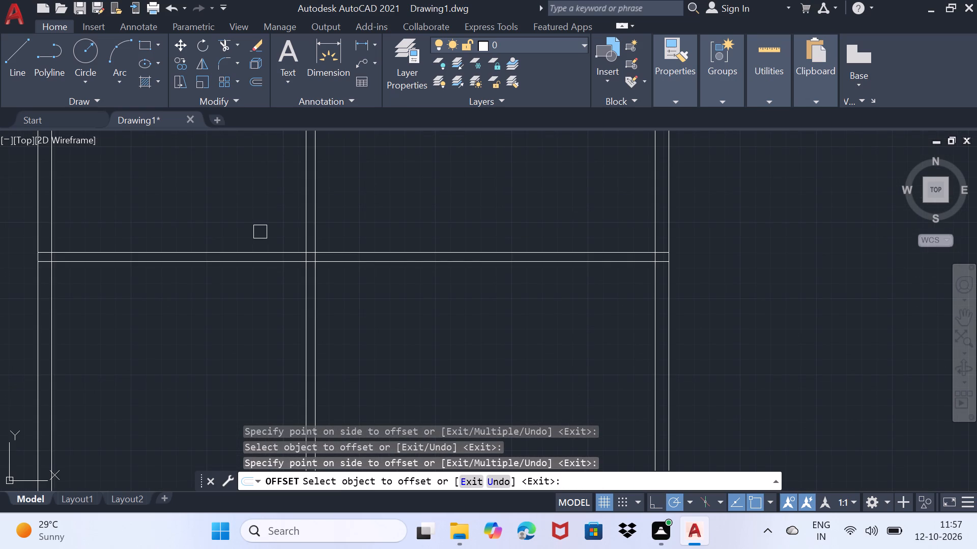
scroll(261, 237, up, 1)
scroll(266, 257, down, 1)
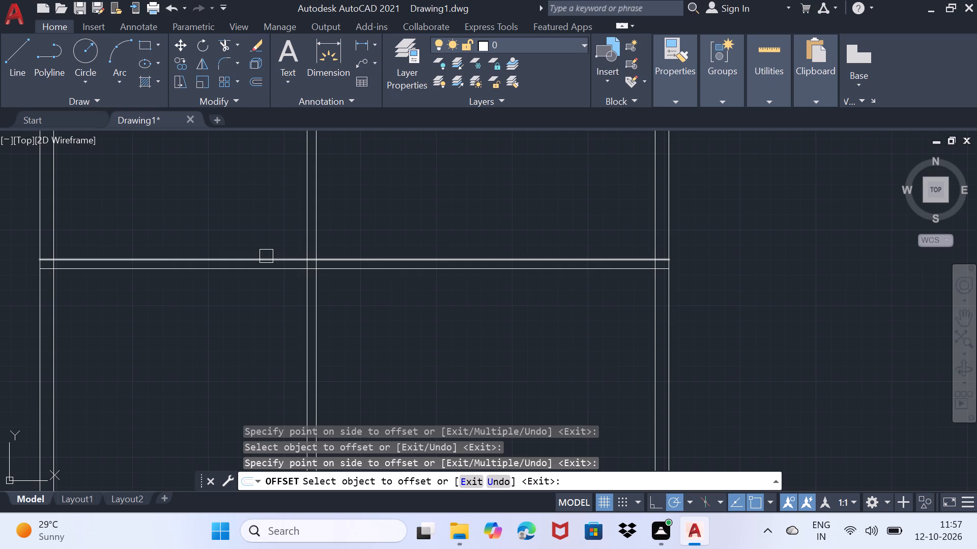
text(tr)
key(Escape)
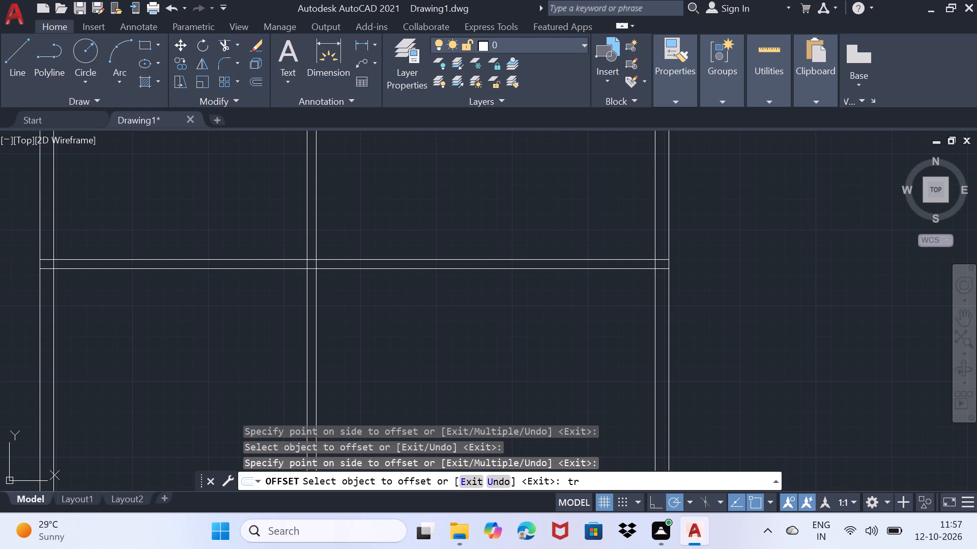
Trim both horizontal partition lines between the vertical partition and the left wall, including the short pieces inside the left wall.
text(tr)
key(Return)
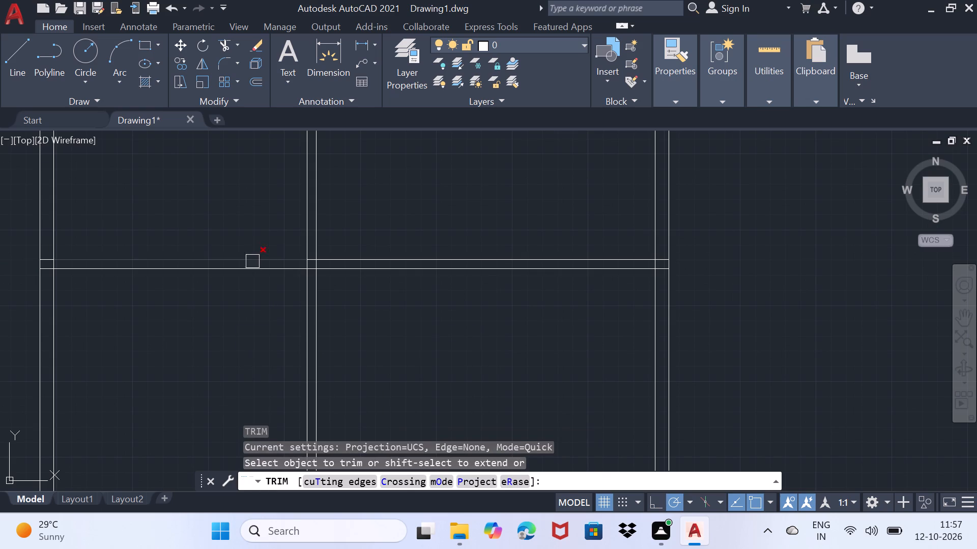
drag(249, 276, 256, 254)
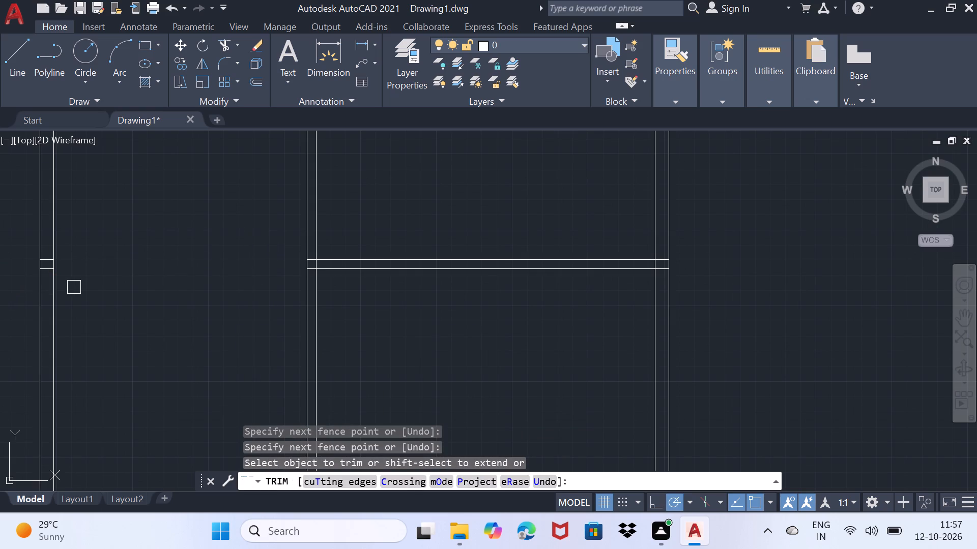
scroll(90, 282, up, 2)
scroll(91, 282, down, 1)
middle_drag(98, 282, 229, 283)
scroll(163, 268, up, 2)
drag(141, 202, 142, 249)
click(139, 257)
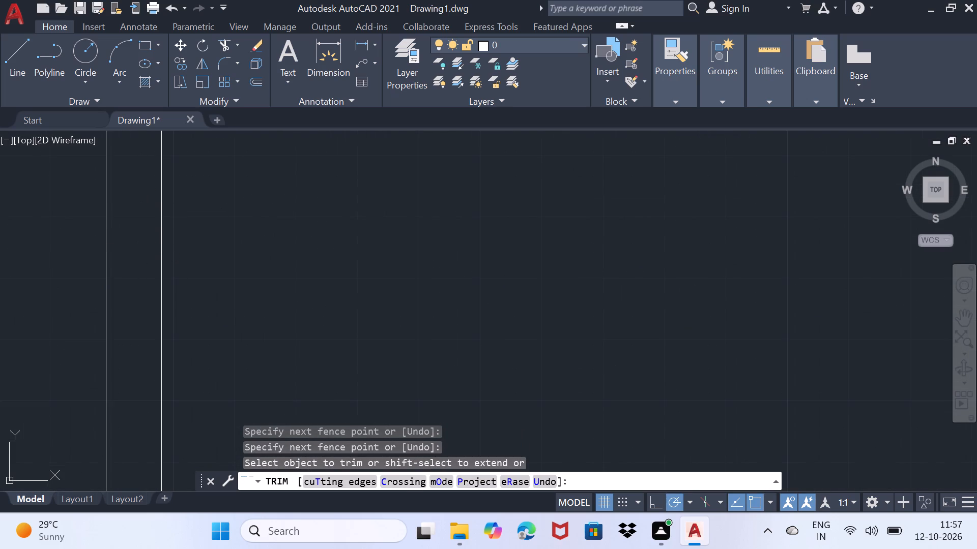
Trim the horizontal lines inside the vertical partition and the partition's right line between them, opening the T-junction.
scroll(224, 257, down, 4)
middle_drag(343, 260, 171, 277)
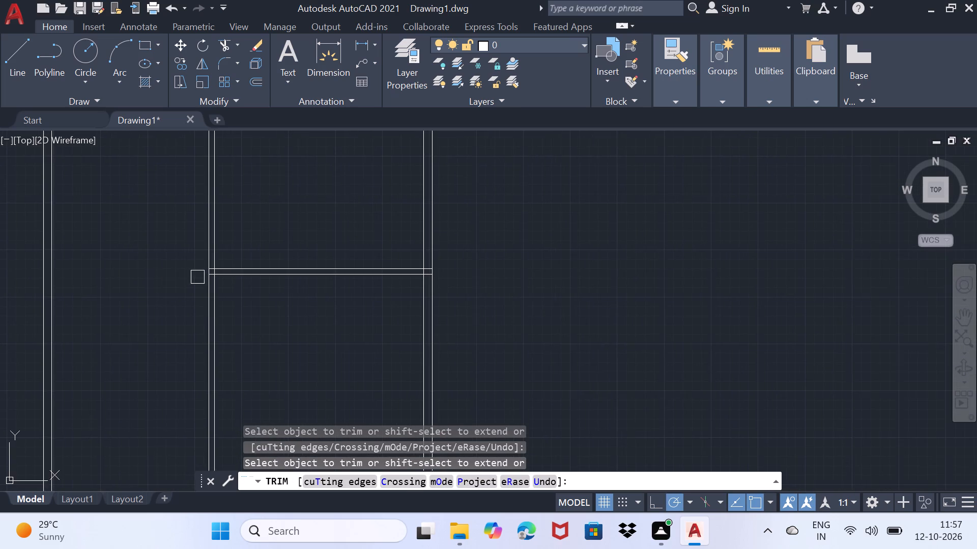
scroll(203, 277, up, 4)
drag(249, 213, 256, 293)
drag(261, 249, 268, 246)
Trim the horizontal partition's ends inside the right wall and the inner right wall line between the two partition lines.
scroll(359, 300, down, 3)
middle_drag(505, 259, 500, 259)
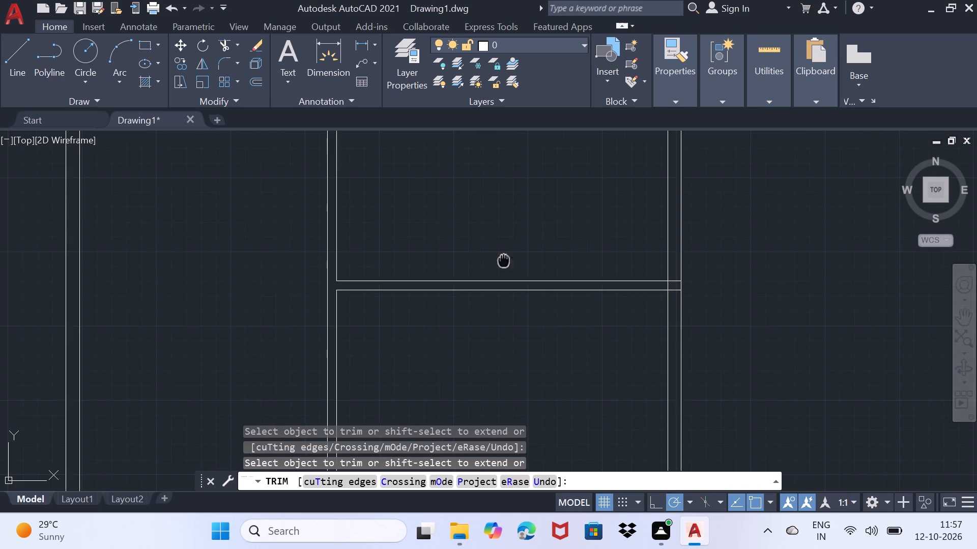
middle_drag(500, 259, 157, 242)
scroll(329, 272, up, 5)
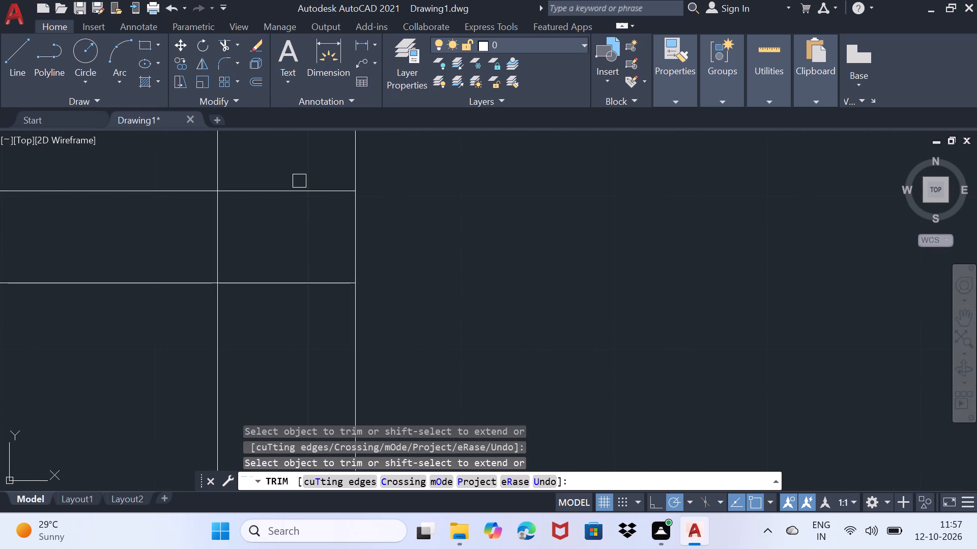
drag(299, 156, 296, 370)
drag(203, 248, 235, 237)
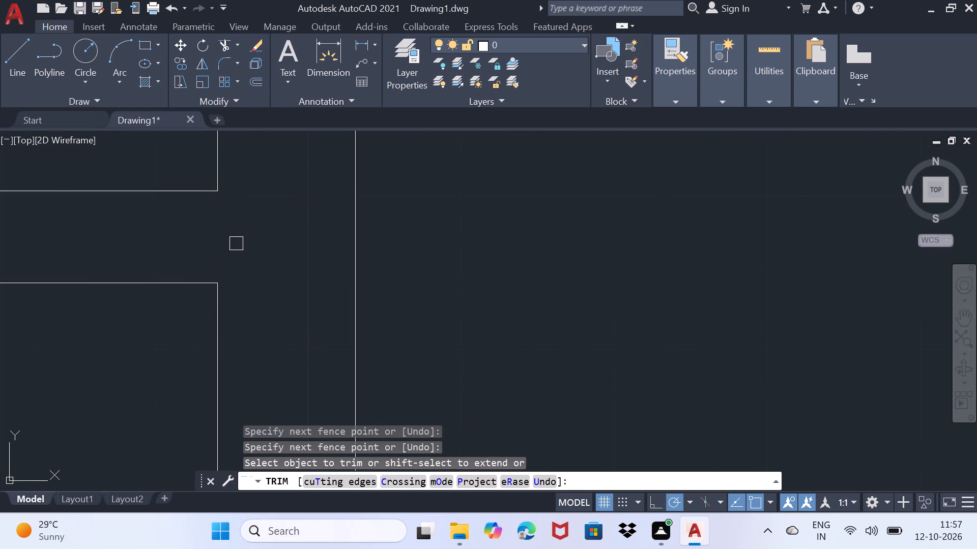
Trim away the vertical partition's right line below the horizontal partition and its entire left line, and finish trimming.
scroll(239, 243, down, 8)
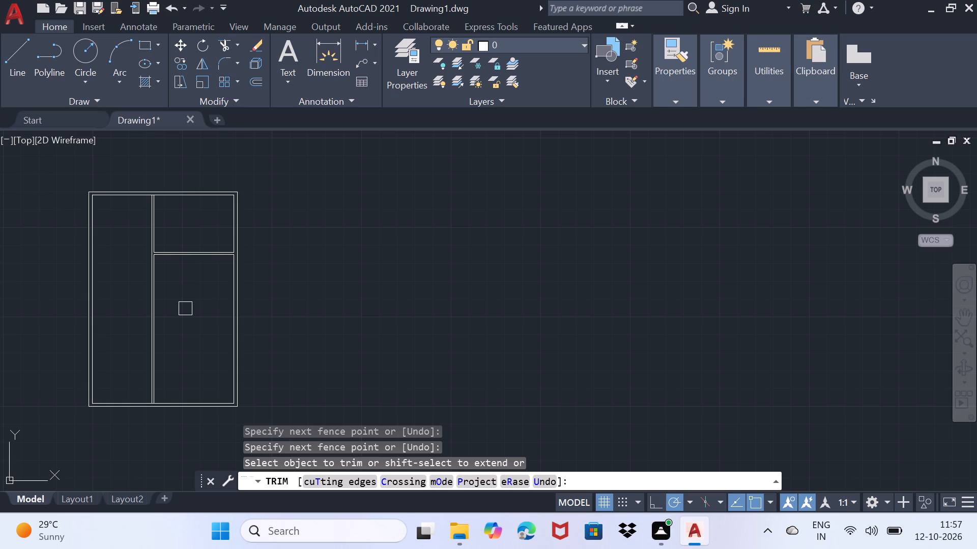
scroll(185, 309, down, 2)
middle_drag(189, 310, 284, 263)
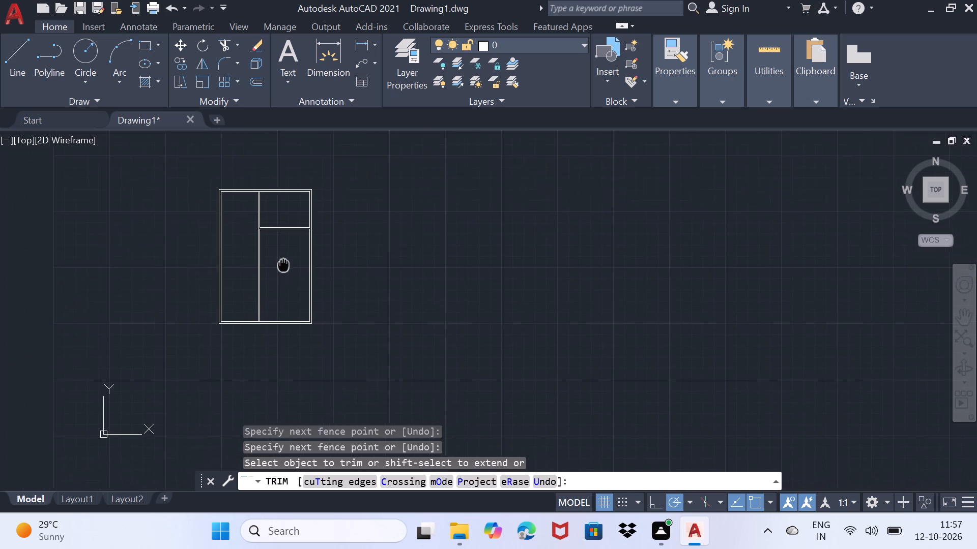
middle_drag(284, 263, 294, 255)
scroll(269, 262, up, 2)
drag(265, 261, 310, 252)
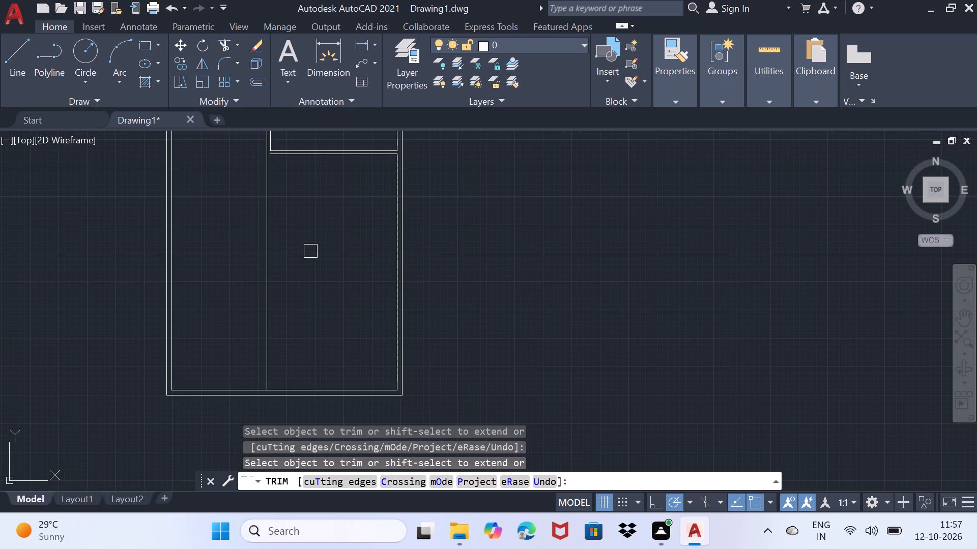
drag(246, 264, 288, 256)
key(space)
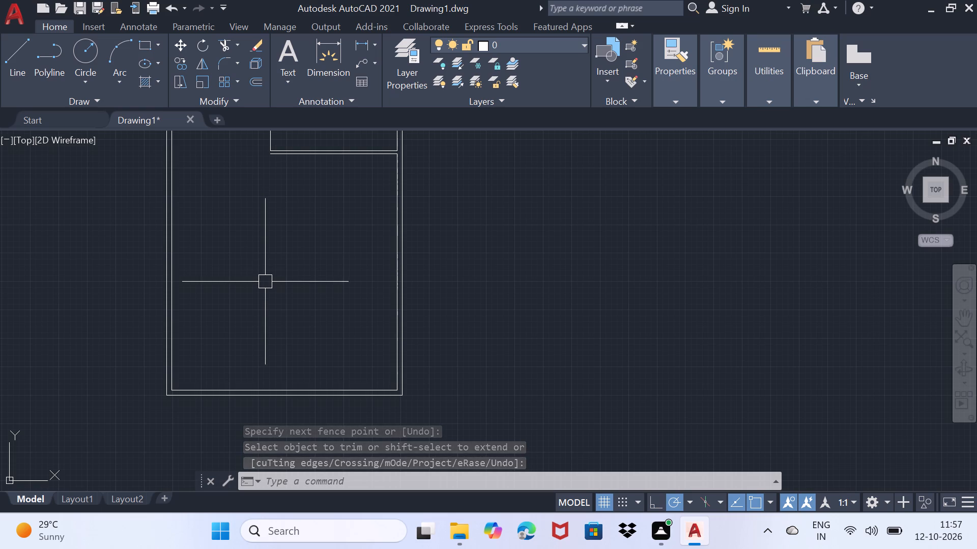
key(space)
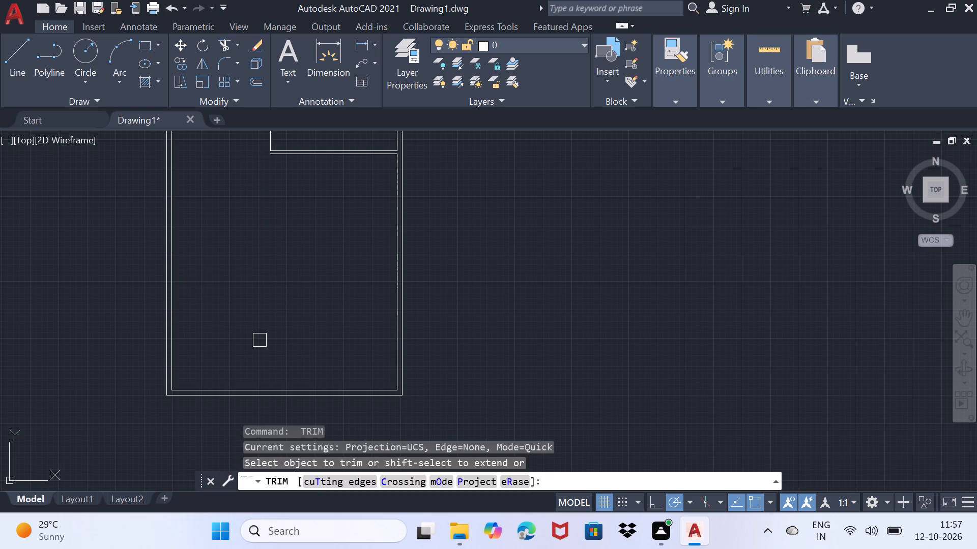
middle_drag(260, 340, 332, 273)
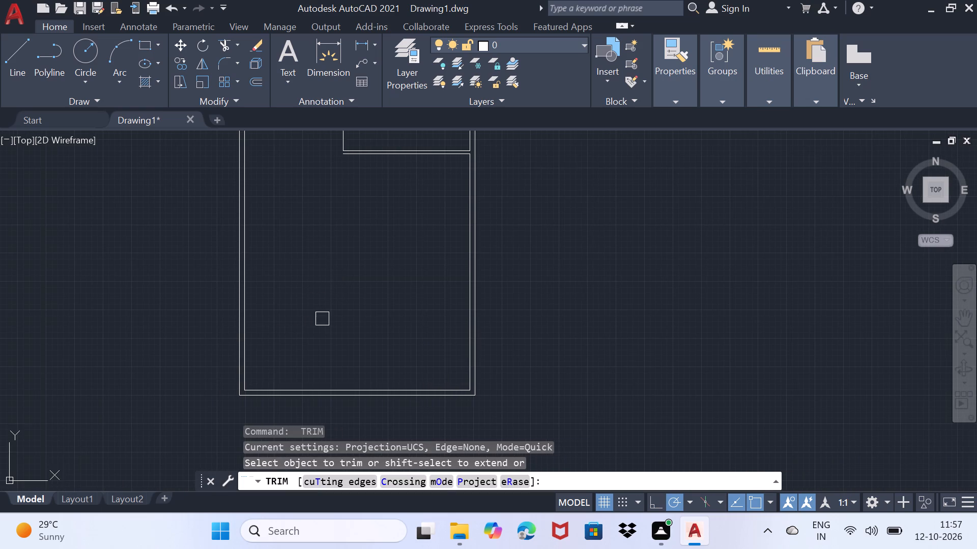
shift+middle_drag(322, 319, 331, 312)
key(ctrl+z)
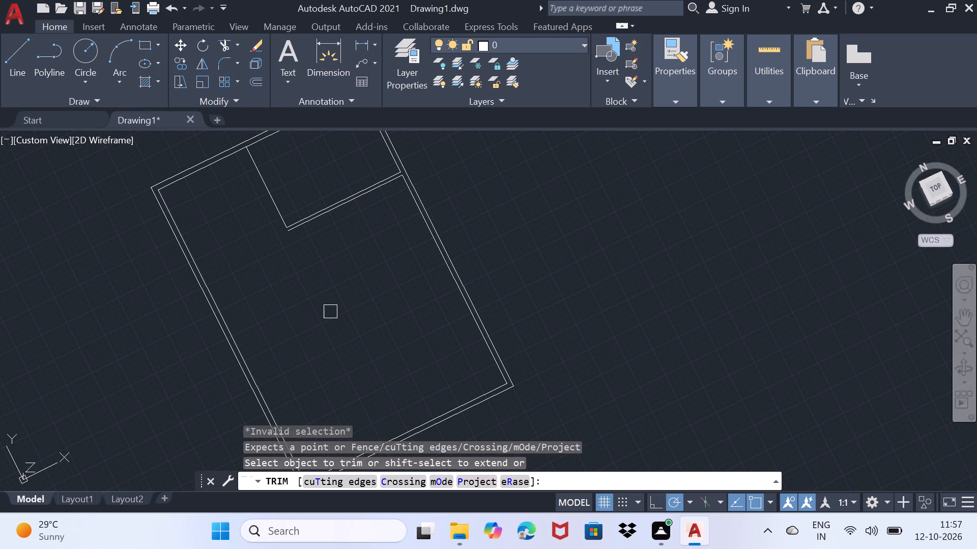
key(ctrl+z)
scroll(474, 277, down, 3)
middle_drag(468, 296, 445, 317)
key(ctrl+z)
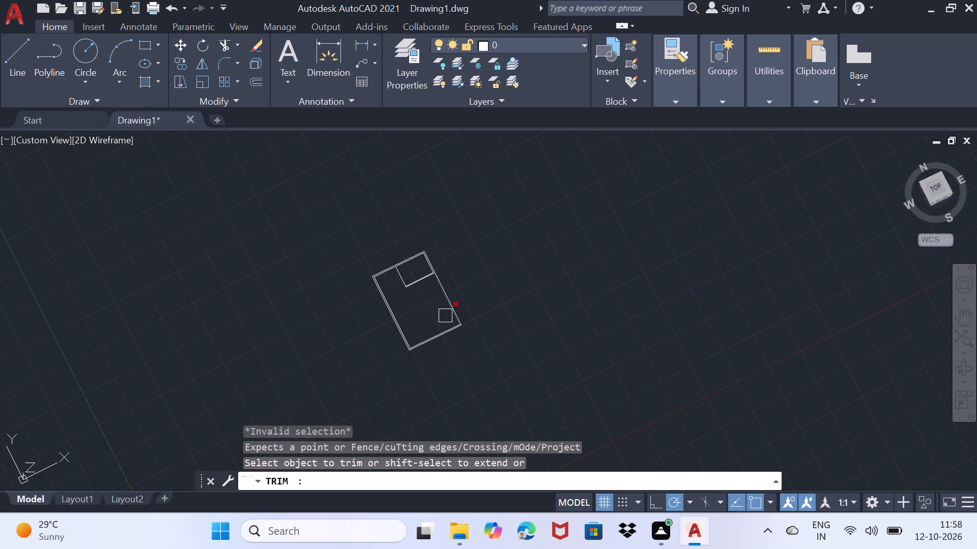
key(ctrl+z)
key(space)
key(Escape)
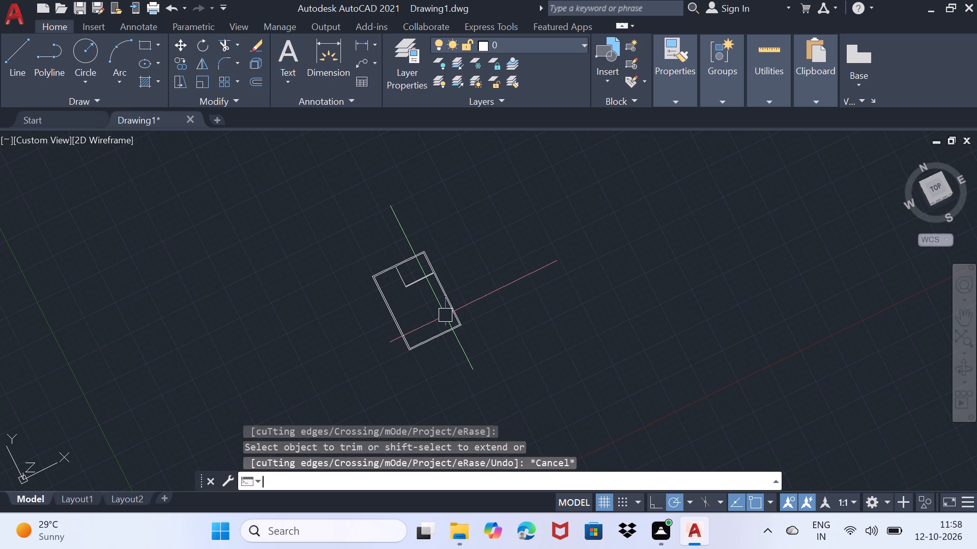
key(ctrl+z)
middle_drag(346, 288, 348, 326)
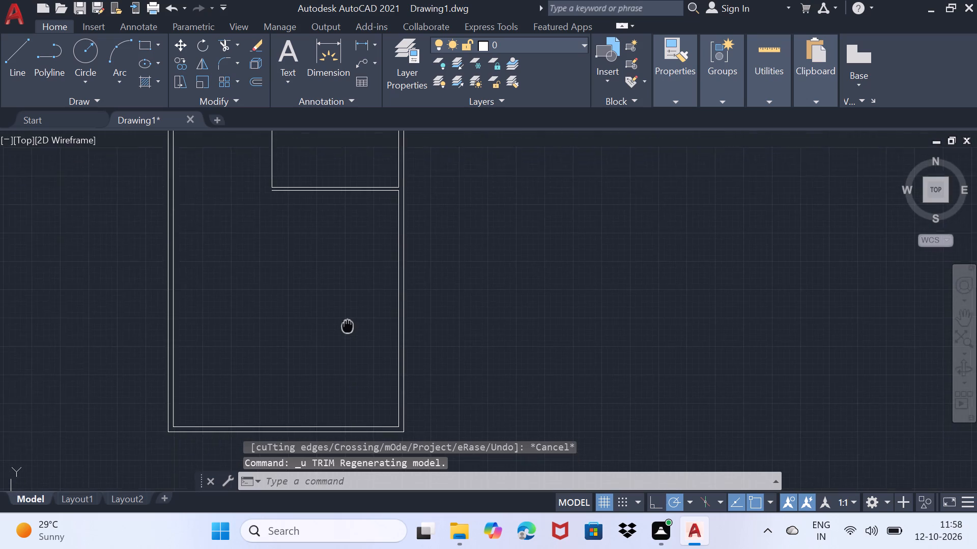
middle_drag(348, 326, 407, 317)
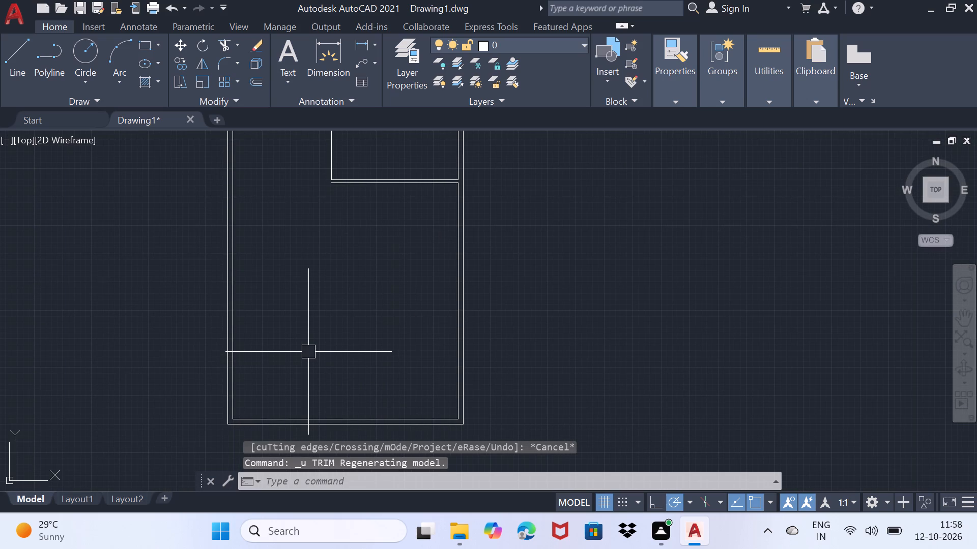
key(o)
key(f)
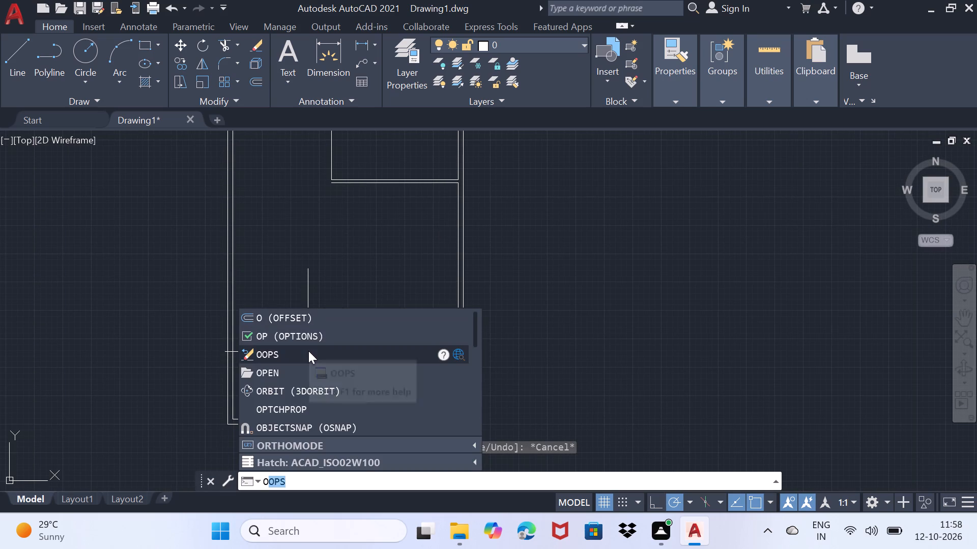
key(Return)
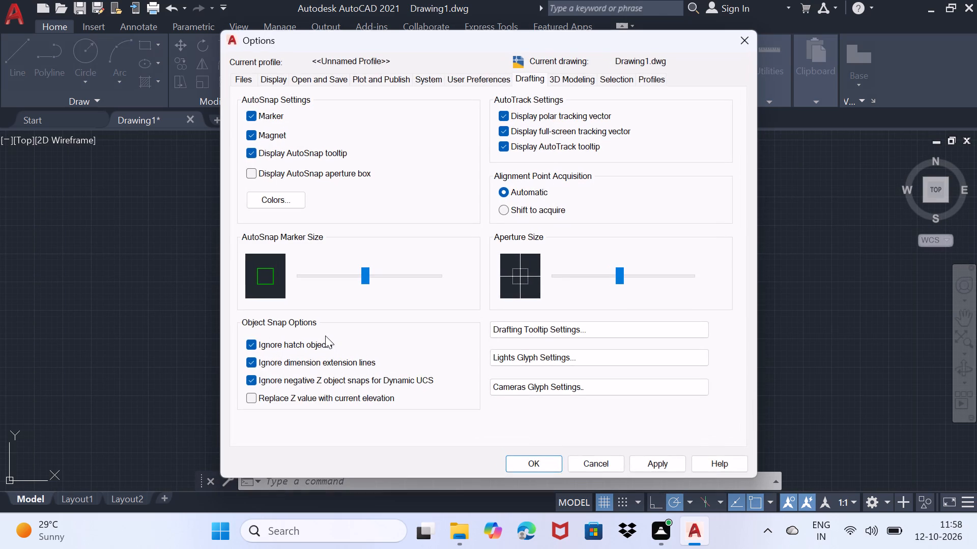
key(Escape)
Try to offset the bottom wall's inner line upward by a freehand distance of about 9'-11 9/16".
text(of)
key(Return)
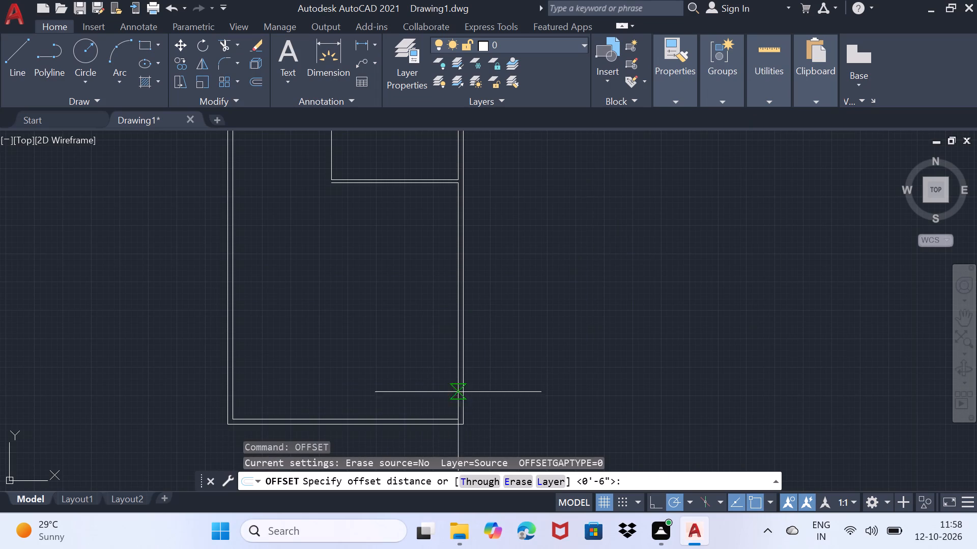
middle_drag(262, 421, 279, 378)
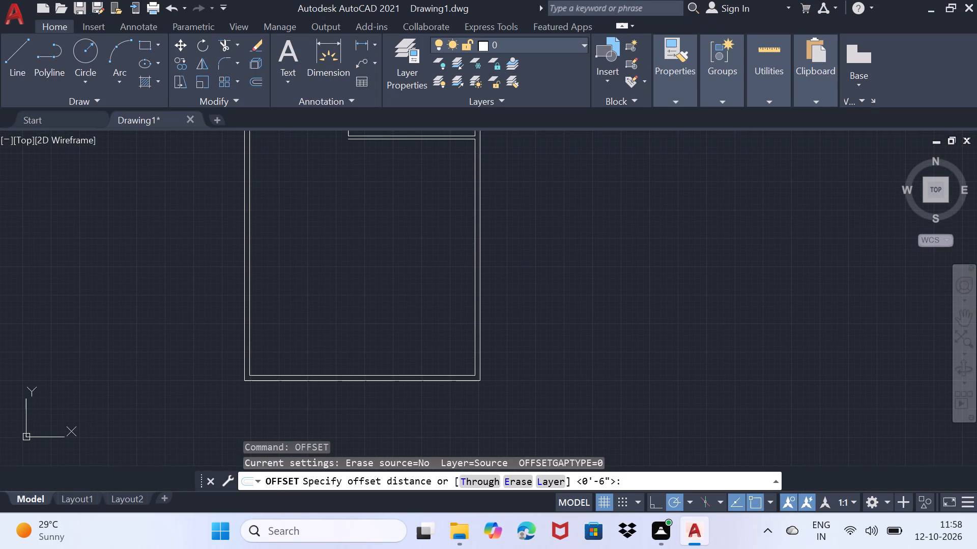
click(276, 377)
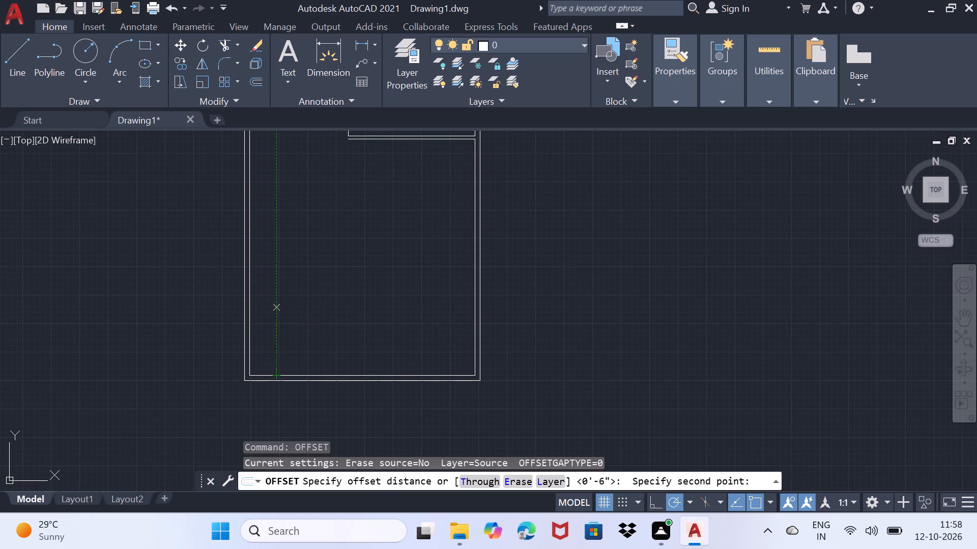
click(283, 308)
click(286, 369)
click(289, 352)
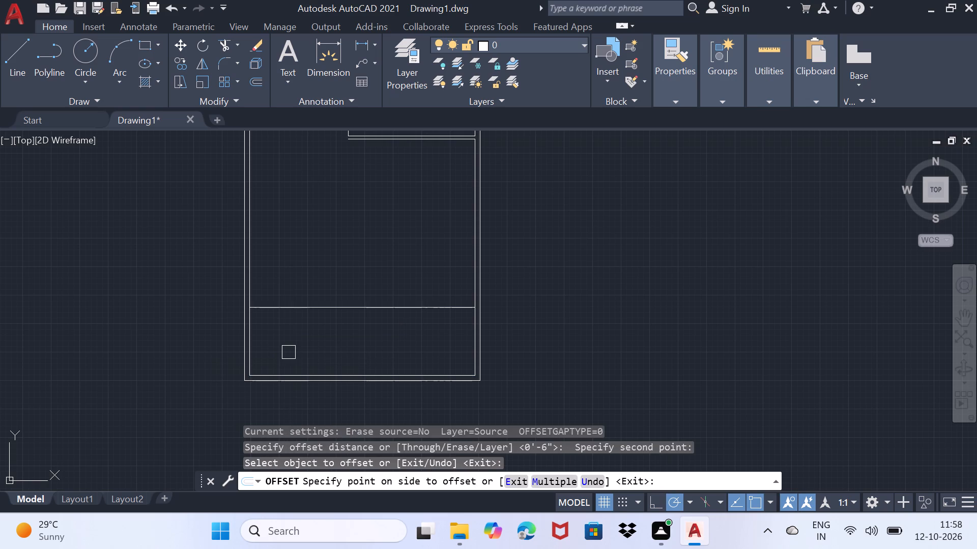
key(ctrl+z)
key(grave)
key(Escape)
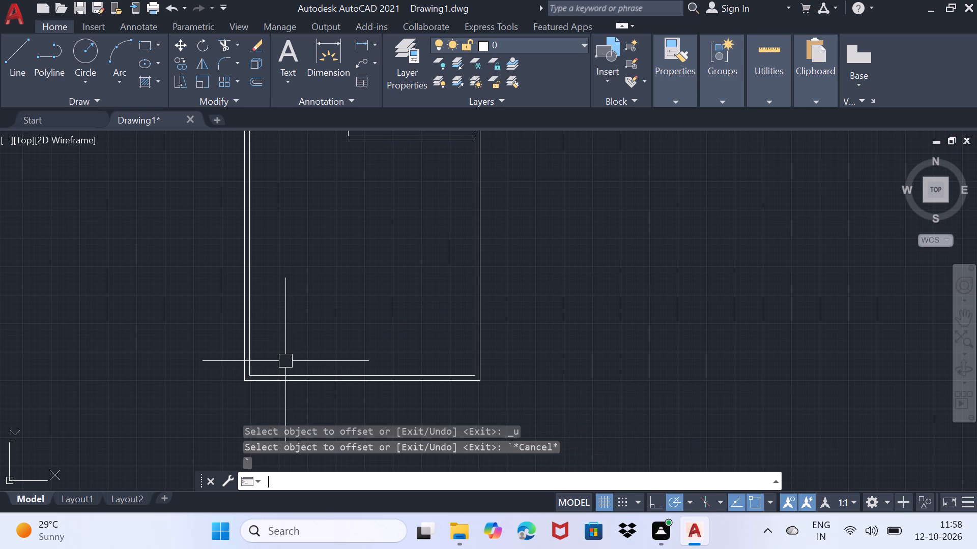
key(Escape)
Offset the bottom wall's inner line 10'8" up into the plan for a new horizontal partition.
key(o)
key(f)
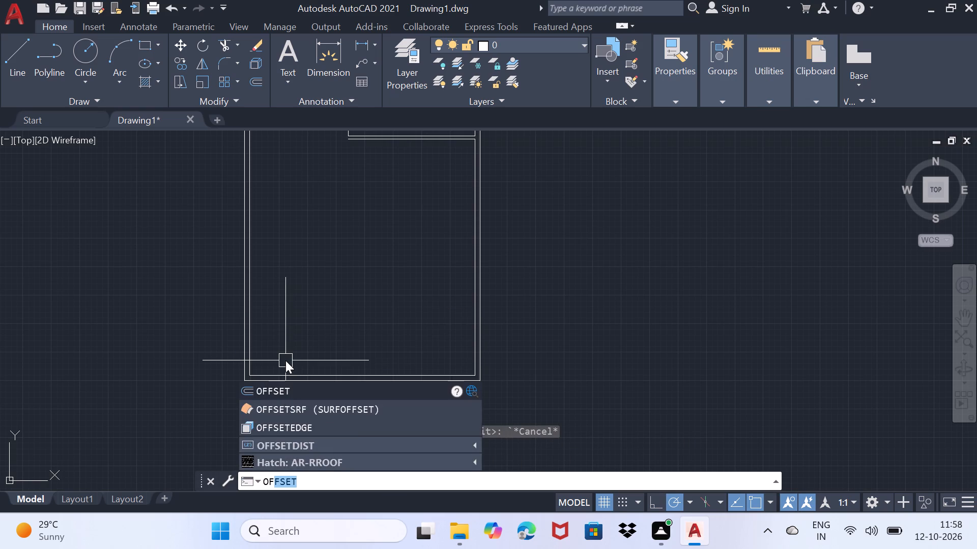
key(Return)
click(285, 373)
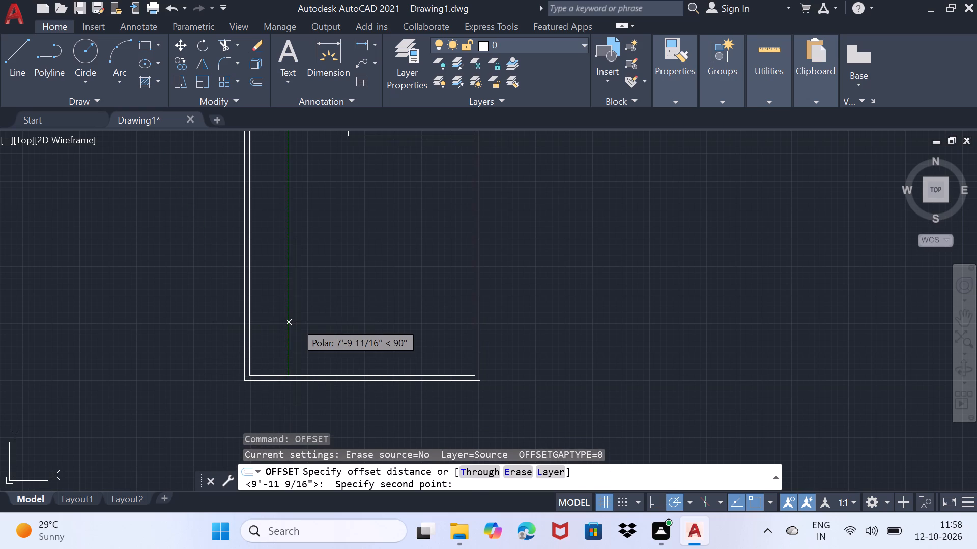
text(10')
key(8)
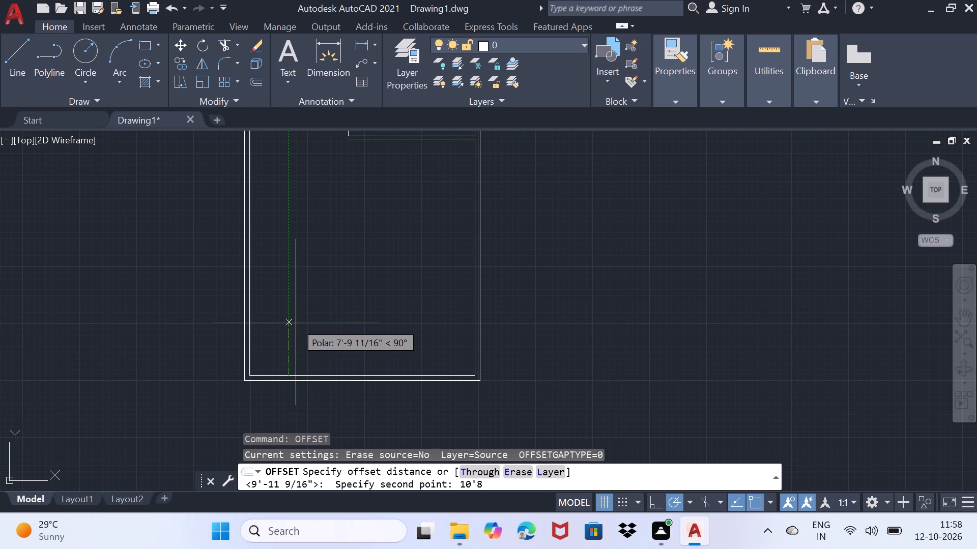
click(296, 322)
key(shift+quotedbl)
key(Return)
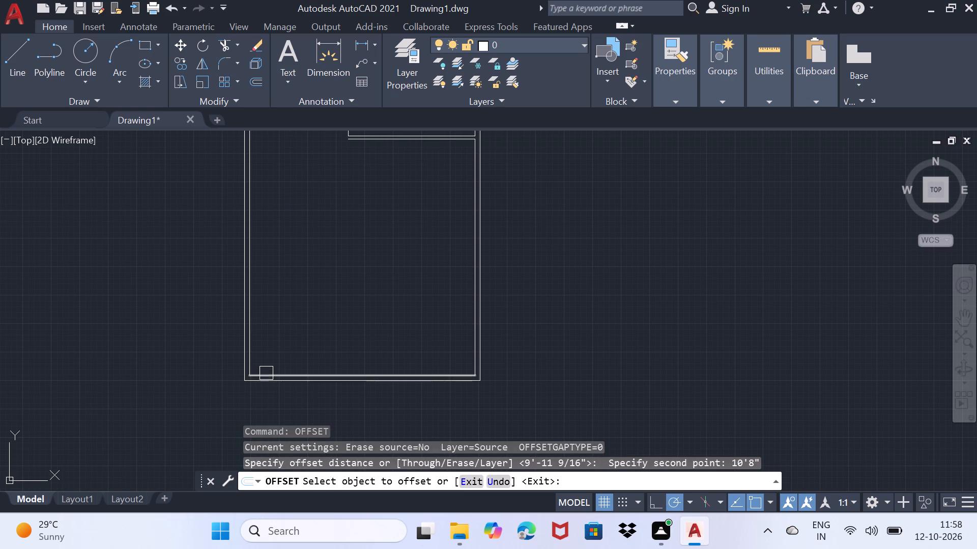
click(282, 374)
click(292, 341)
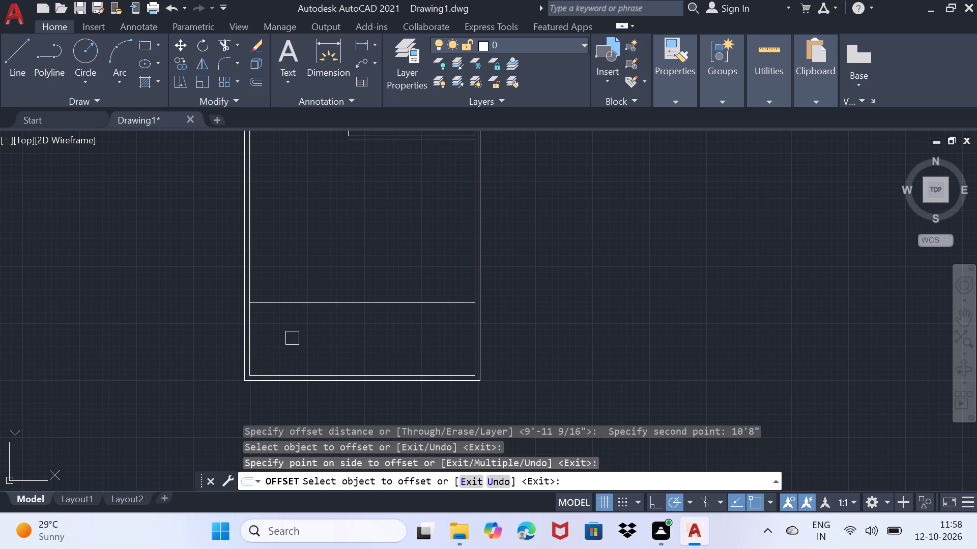
scroll(290, 335, up, 1)
middle_drag(289, 335, 287, 335)
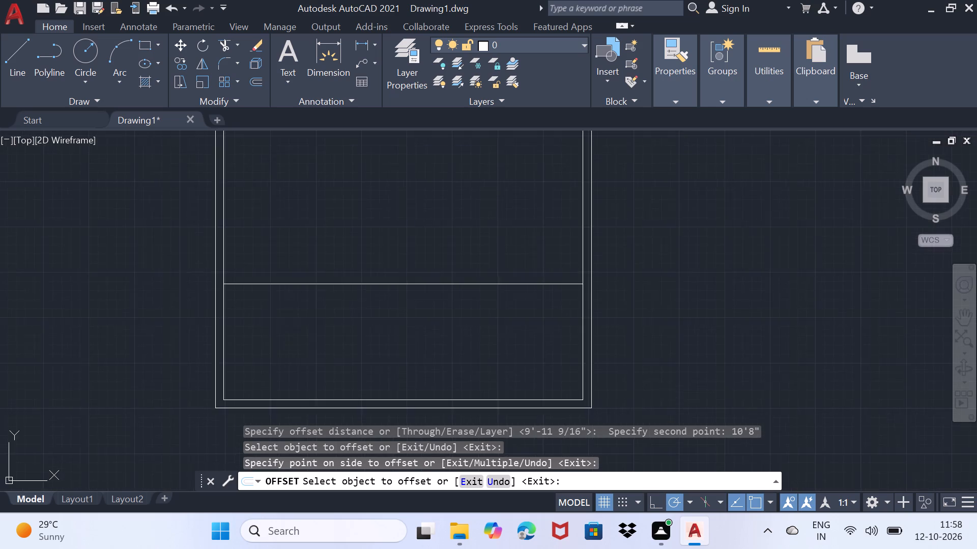
middle_drag(287, 335, 281, 333)
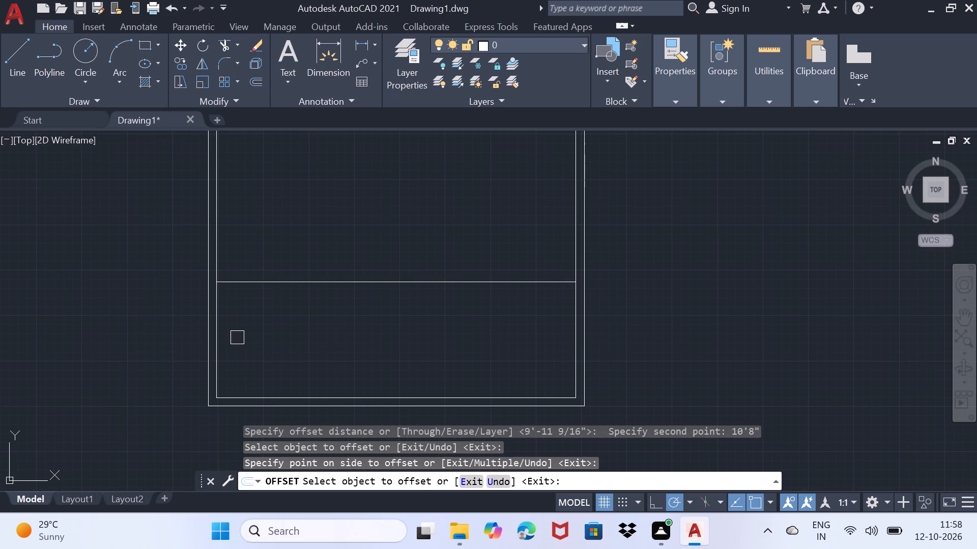
key(Escape)
Offset the left wall's inner line 8'10" to the right for a new vertical partition.
key(p)
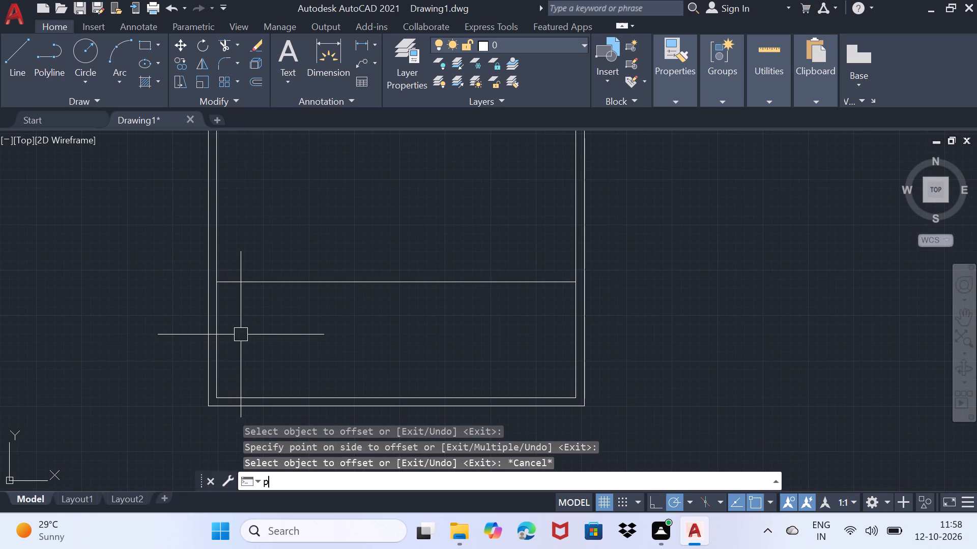
key(BackSpace)
text(of)
key(Return)
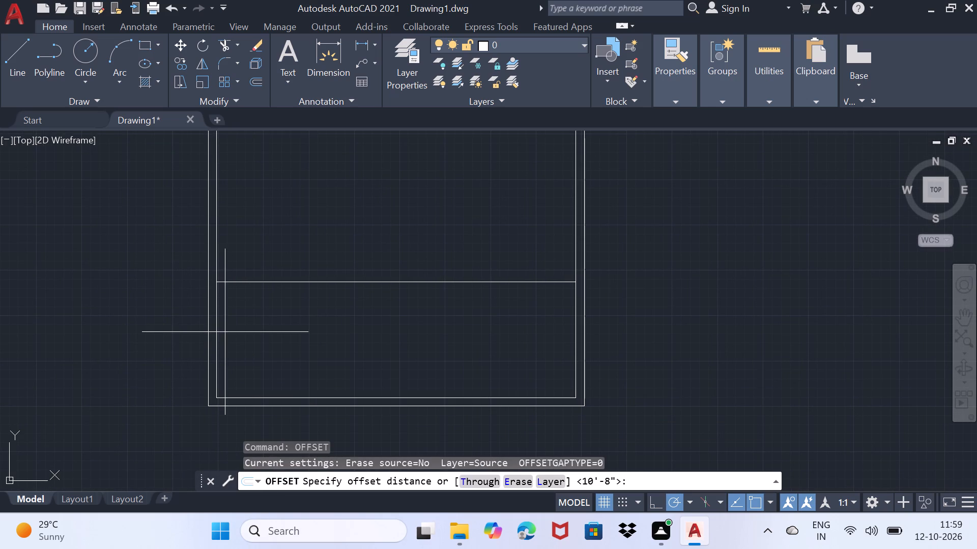
click(220, 332)
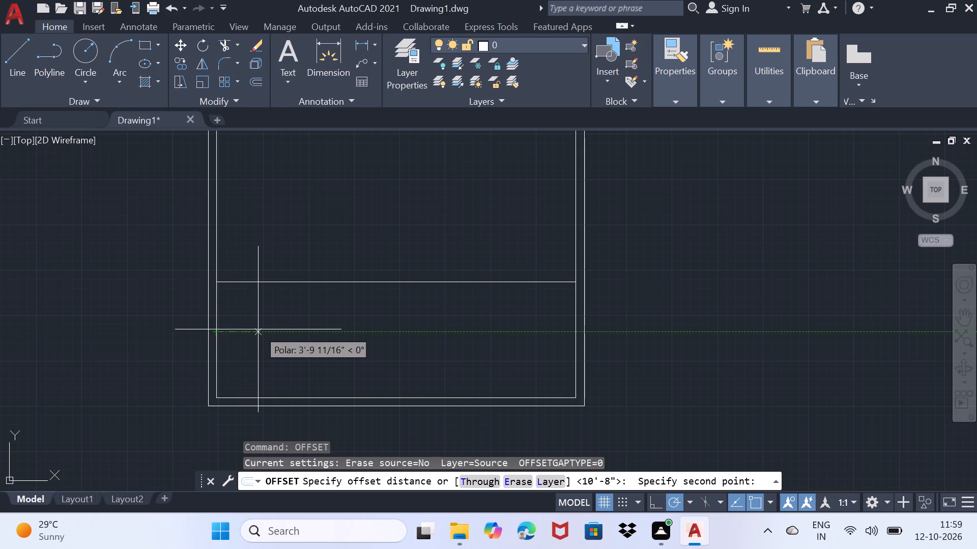
text(8')
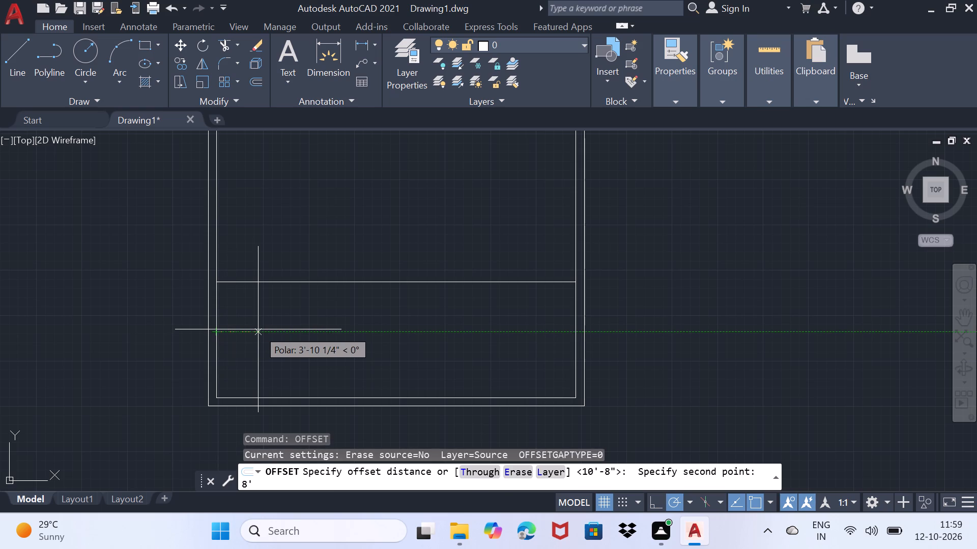
text(10")
key(Return)
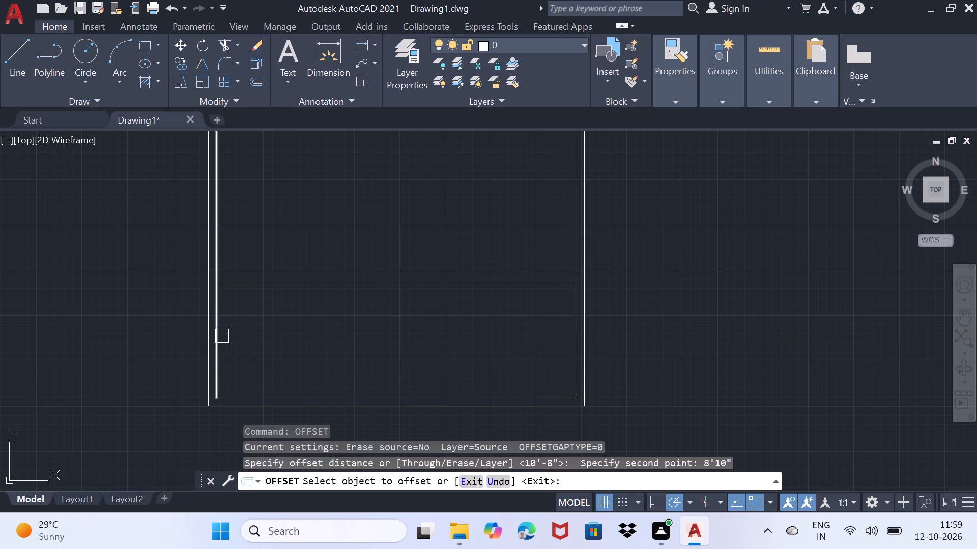
click(222, 336)
click(289, 332)
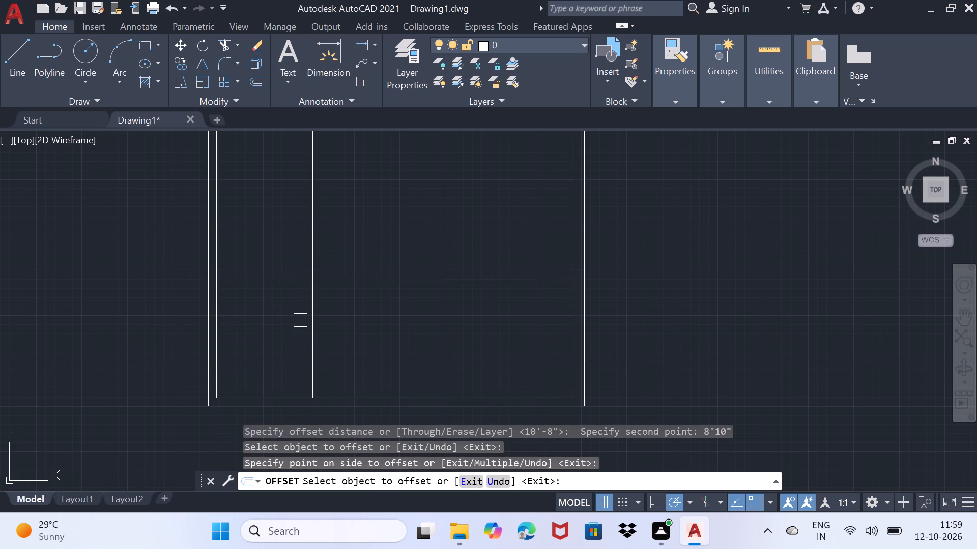
middle_drag(339, 322, 320, 324)
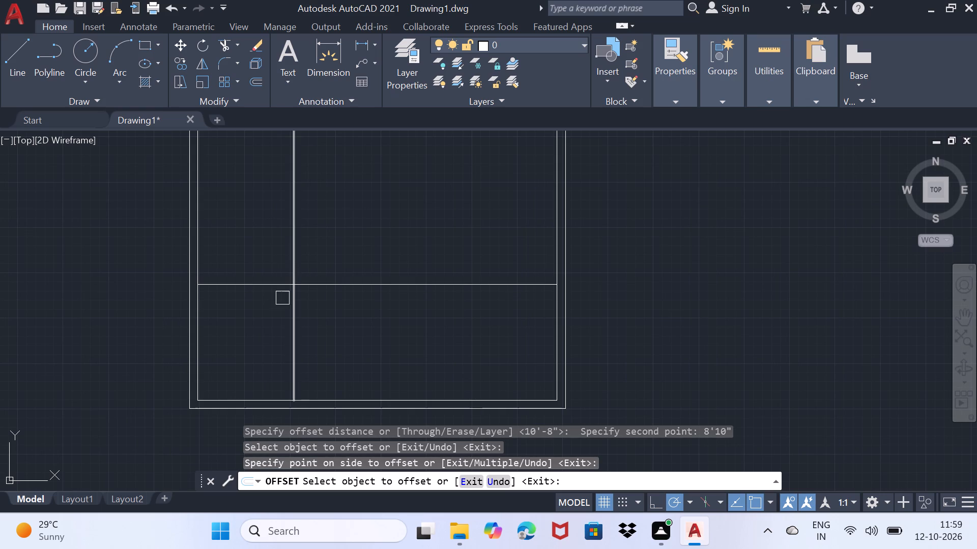
scroll(266, 320, up, 1)
scroll(267, 319, down, 1)
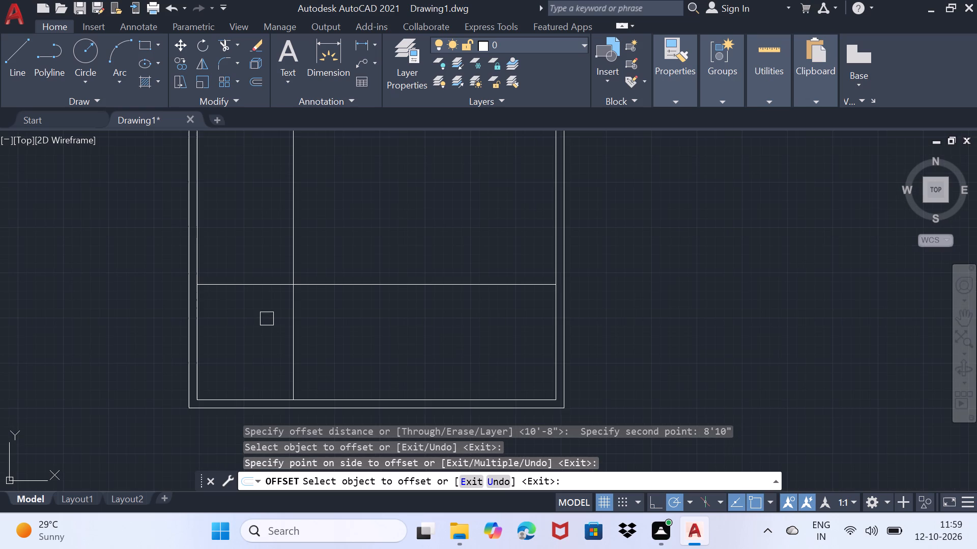
middle_drag(269, 331, 305, 303)
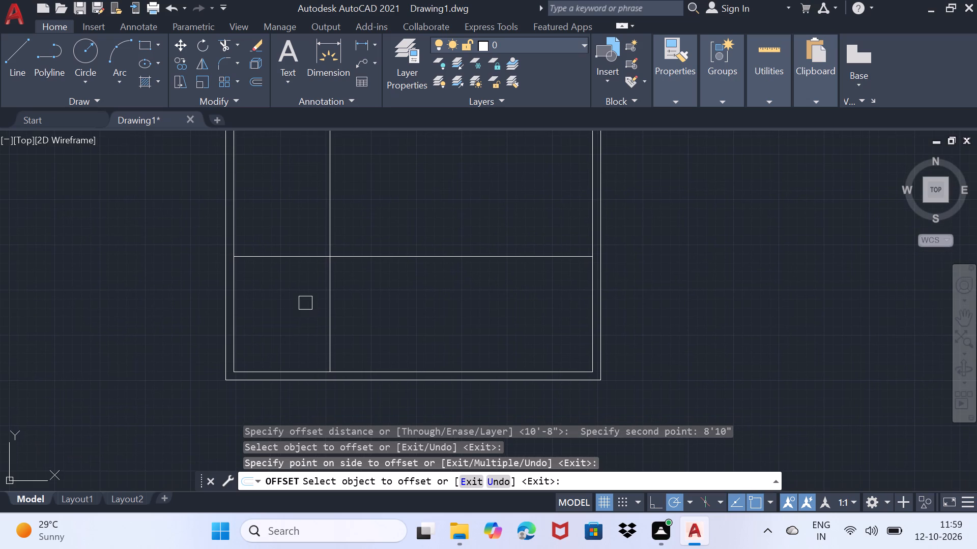
scroll(330, 303, down, 1)
scroll(359, 357, up, 1)
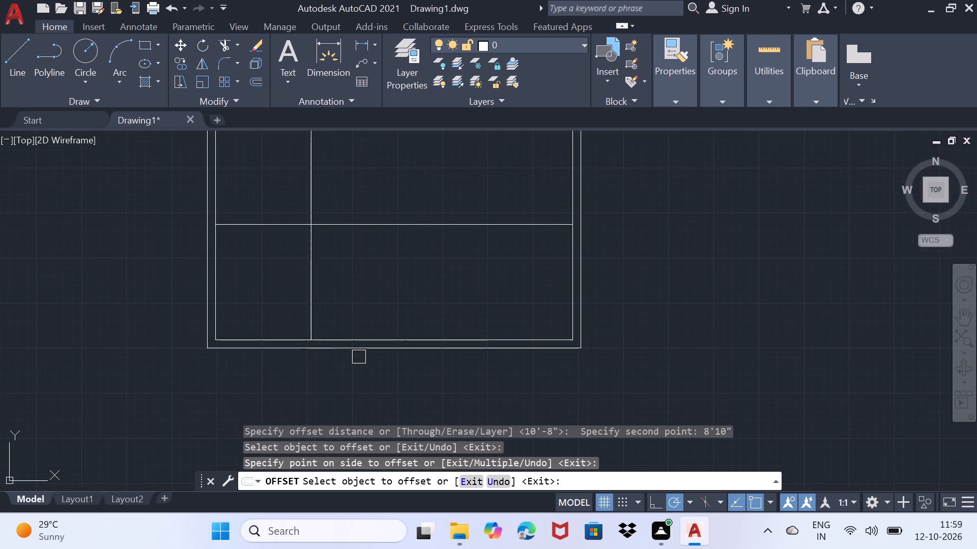
scroll(356, 352, down, 2)
key(Escape)
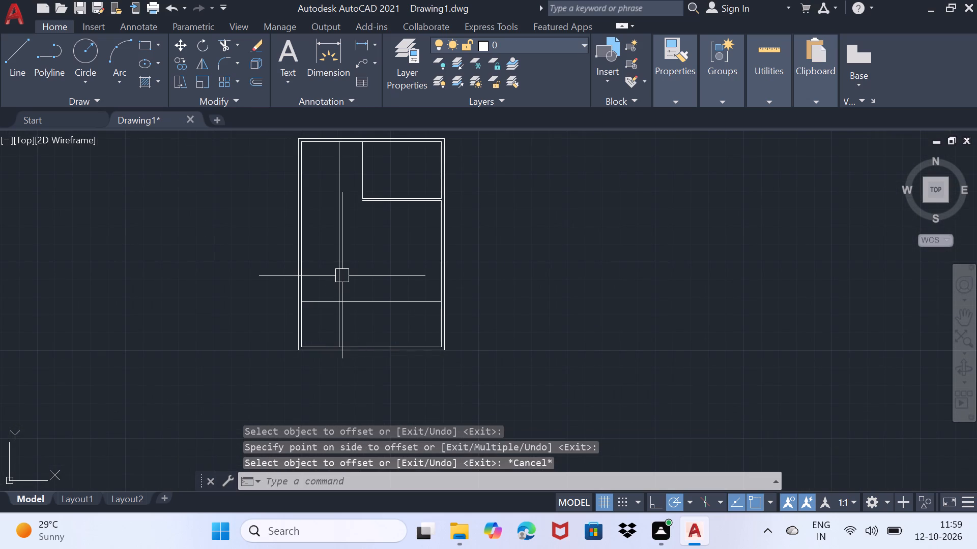
Trim away the new vertical line's part above the new horizontal partition line and finish trimming.
text(tr)
key(Return)
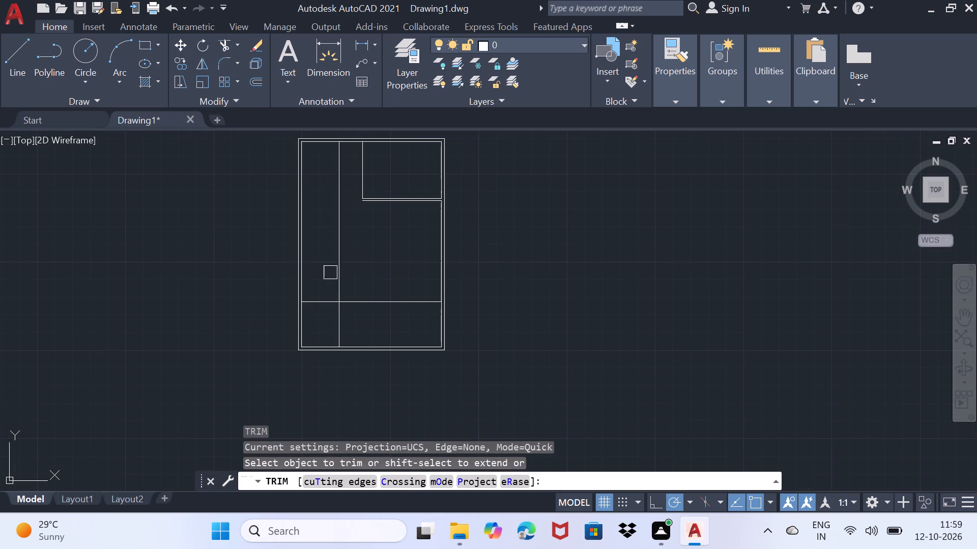
drag(330, 272, 341, 272)
scroll(362, 326, up, 3)
key(space)
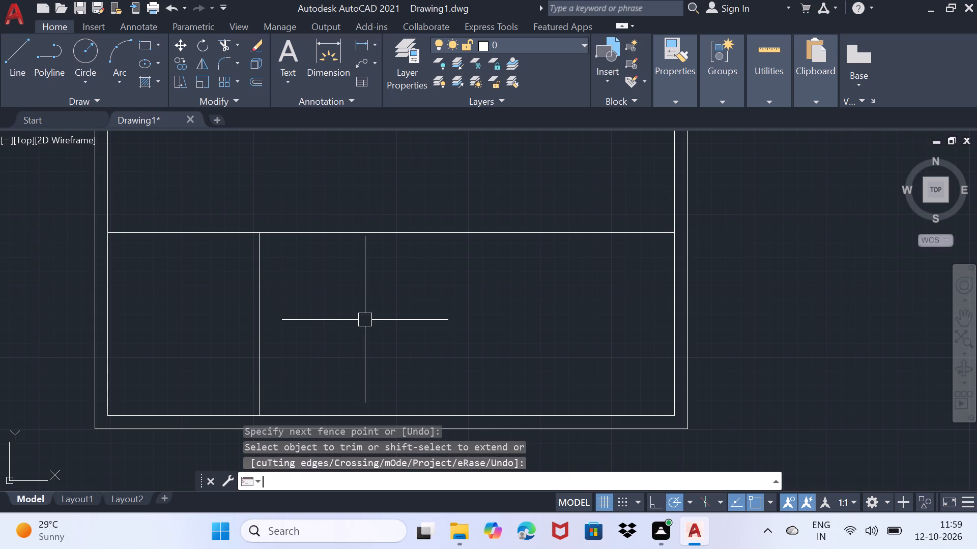
Offset the horizontal partition line 9" downward to give the partition its wall thickness.
middle_drag(337, 308, 343, 334)
scroll(341, 322, down, 1)
middle_drag(348, 348, 346, 333)
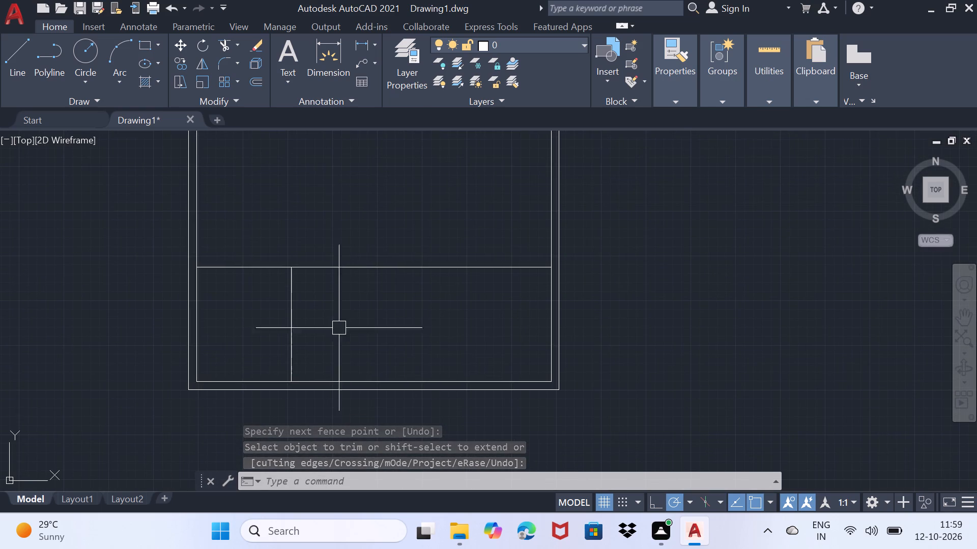
scroll(307, 328, up, 1)
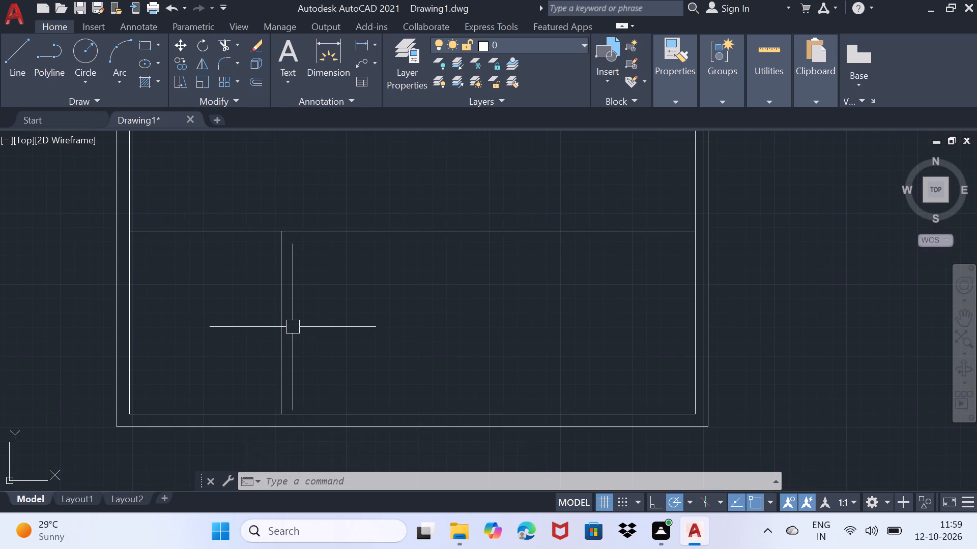
scroll(293, 327, up, 1)
middle_drag(293, 326, 293, 341)
scroll(293, 339, down, 1)
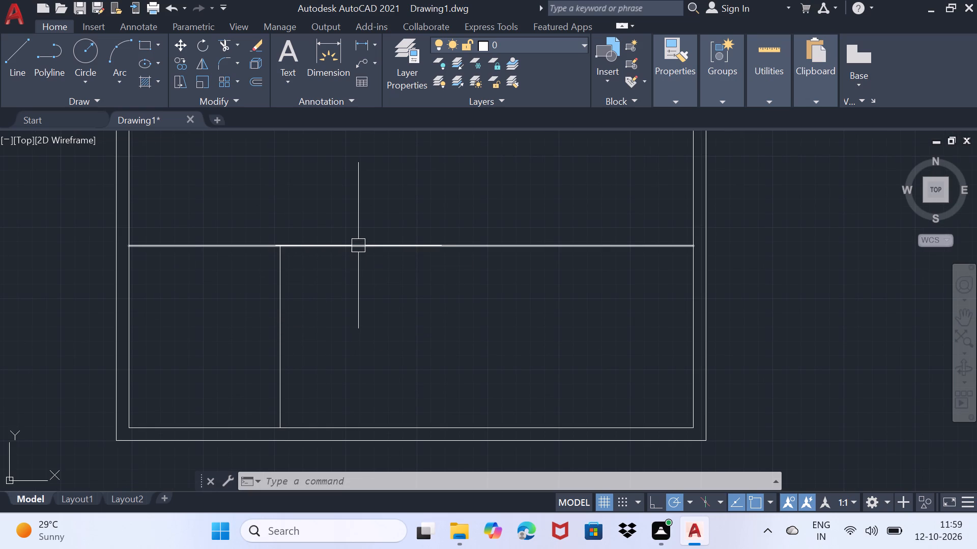
text(of)
key(Return)
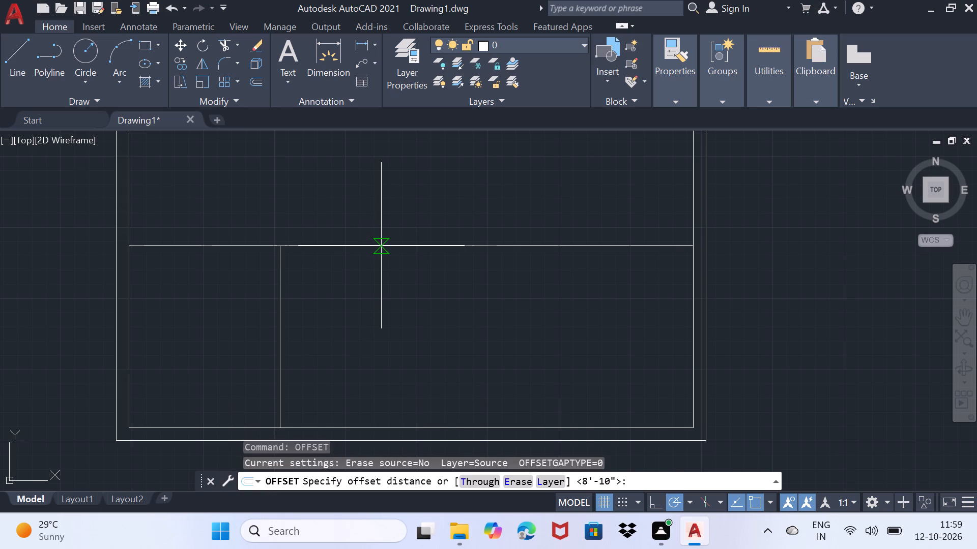
click(381, 246)
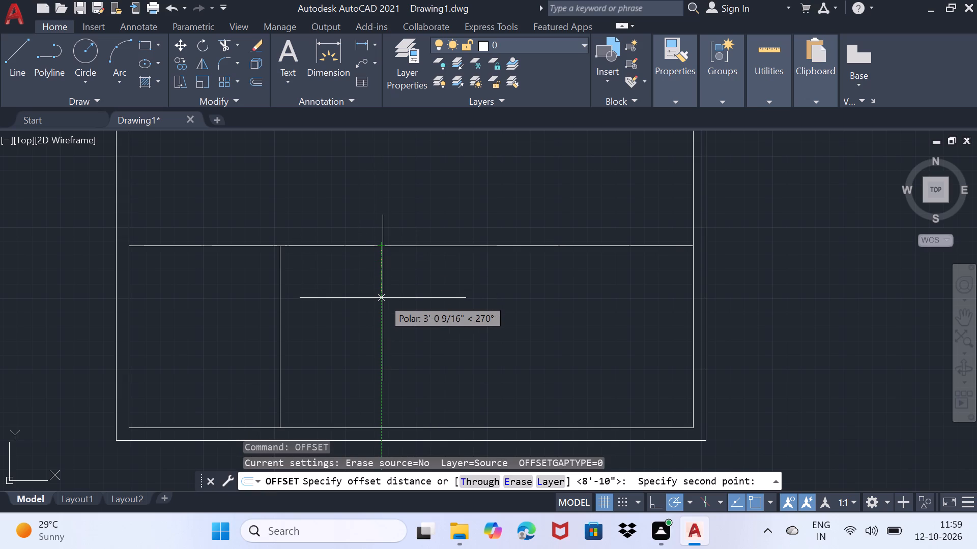
text(9")
key(Return)
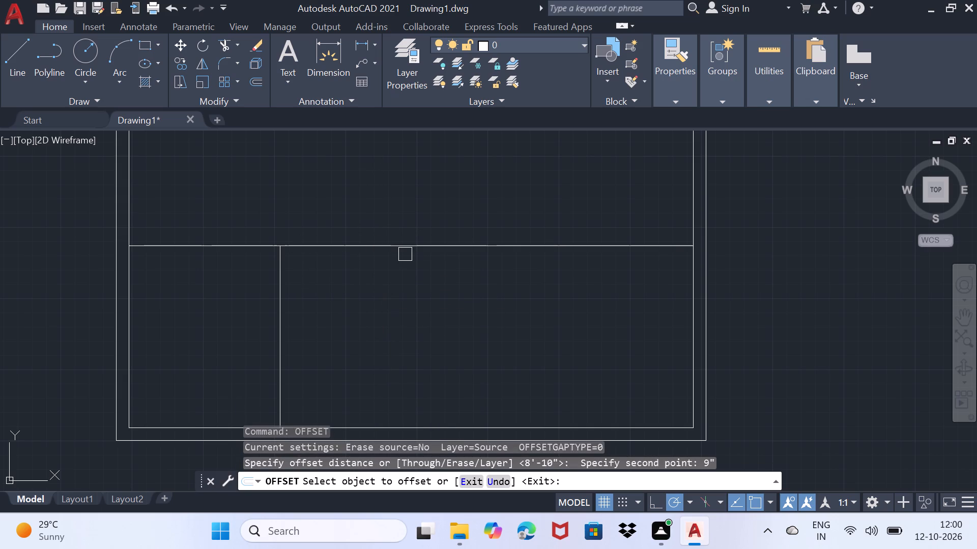
click(406, 250)
click(407, 271)
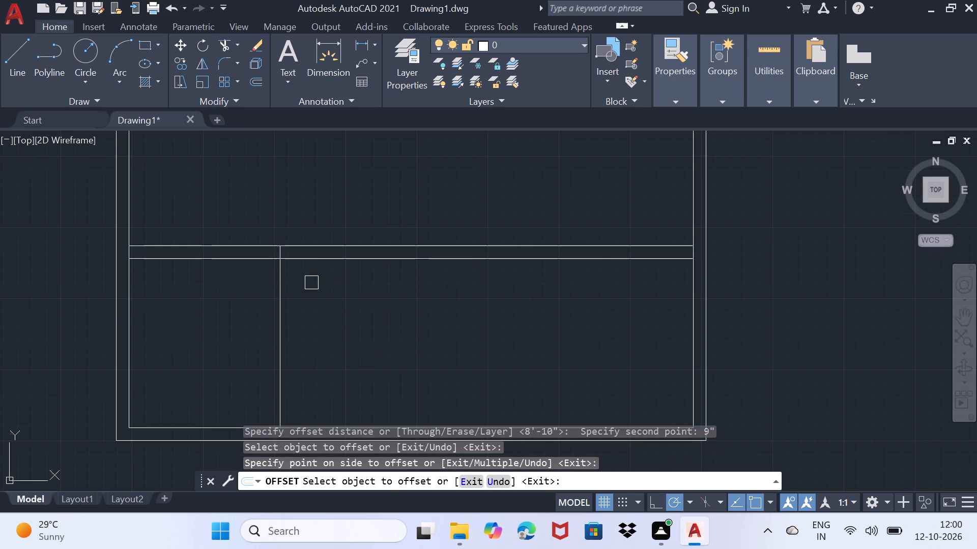
Offset the vertical partition line 9" to the right and finish offsetting.
drag(283, 312, 290, 311)
click(319, 311)
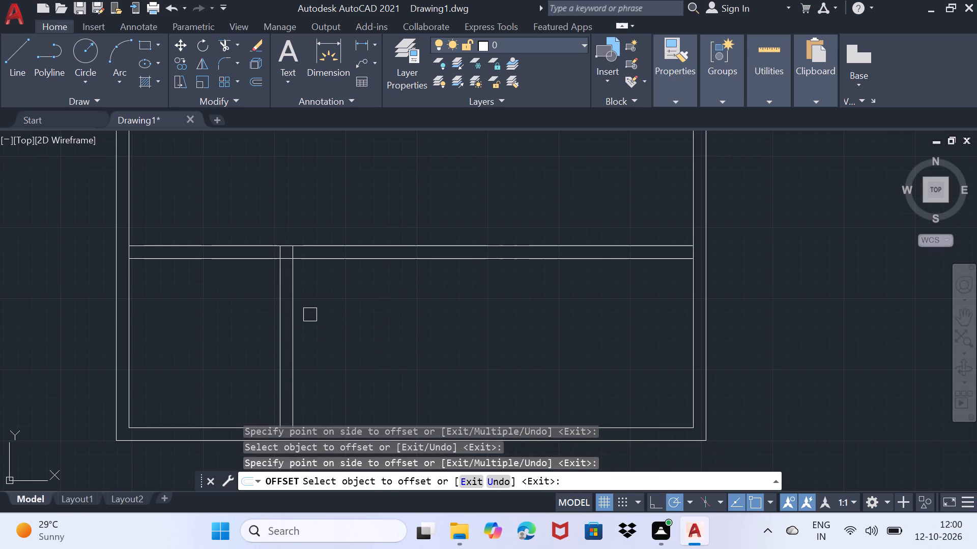
scroll(281, 267, up, 2)
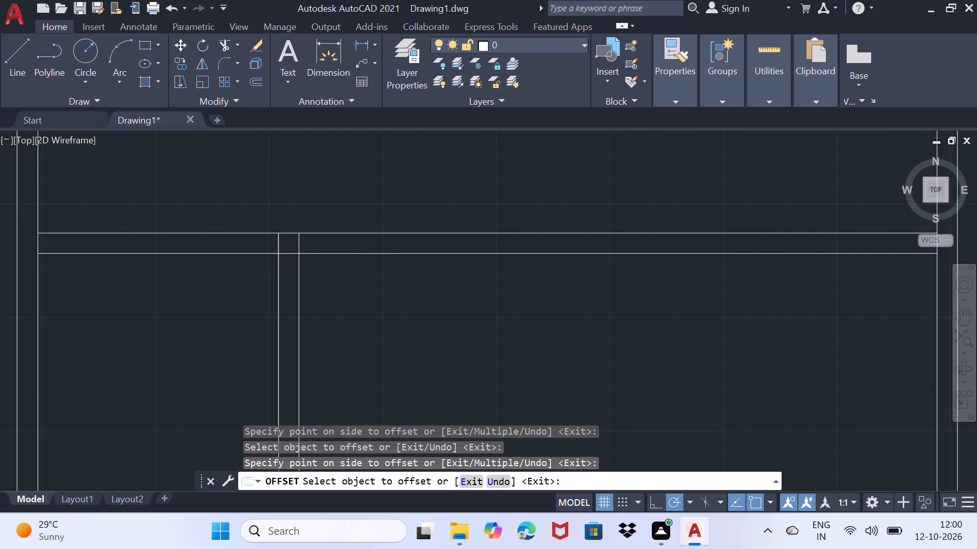
middle_drag(290, 261, 290, 277)
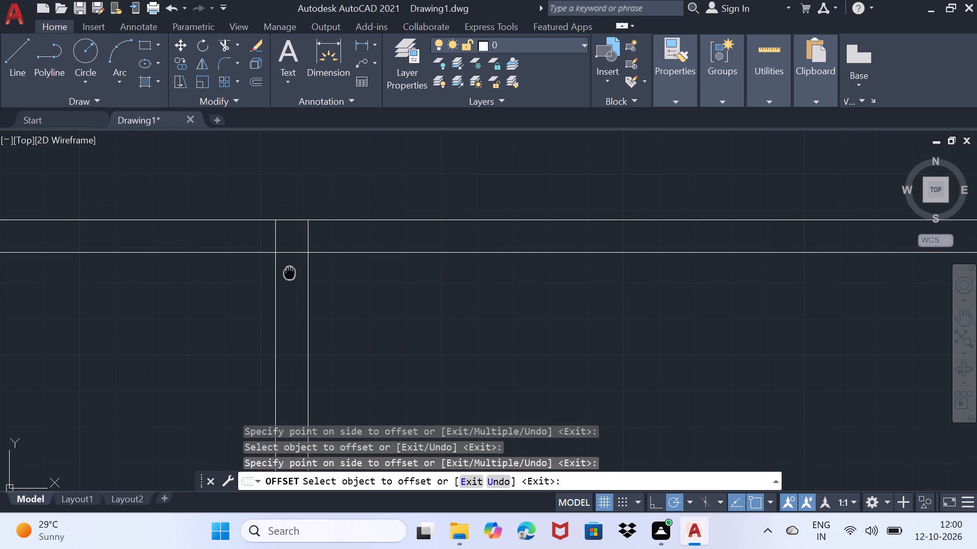
middle_drag(290, 277, 290, 294)
scroll(274, 271, up, 2)
key(space)
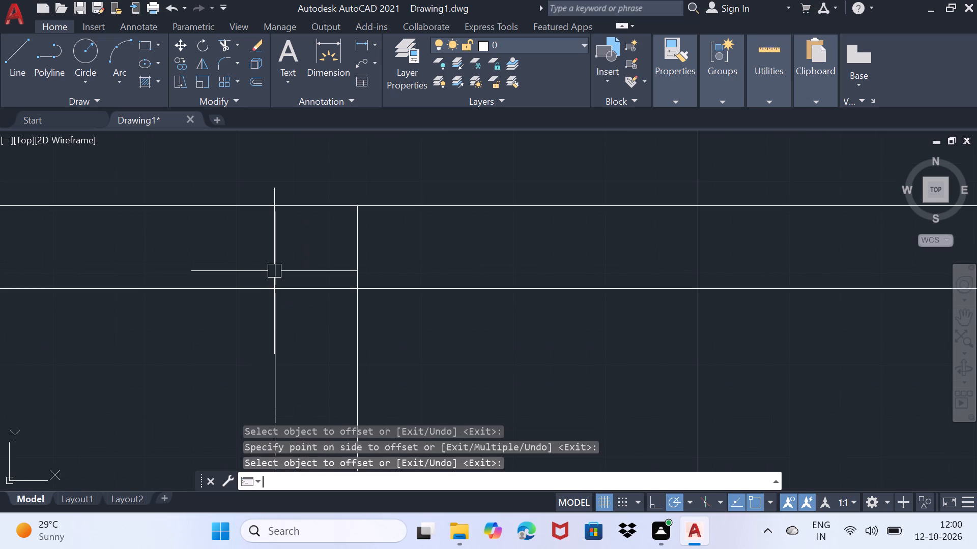
Trim the T-junction of the two partitions, removing both vertical stubs and the lower horizontal segment between them.
text(tr)
key(Return)
drag(270, 269, 270, 269)
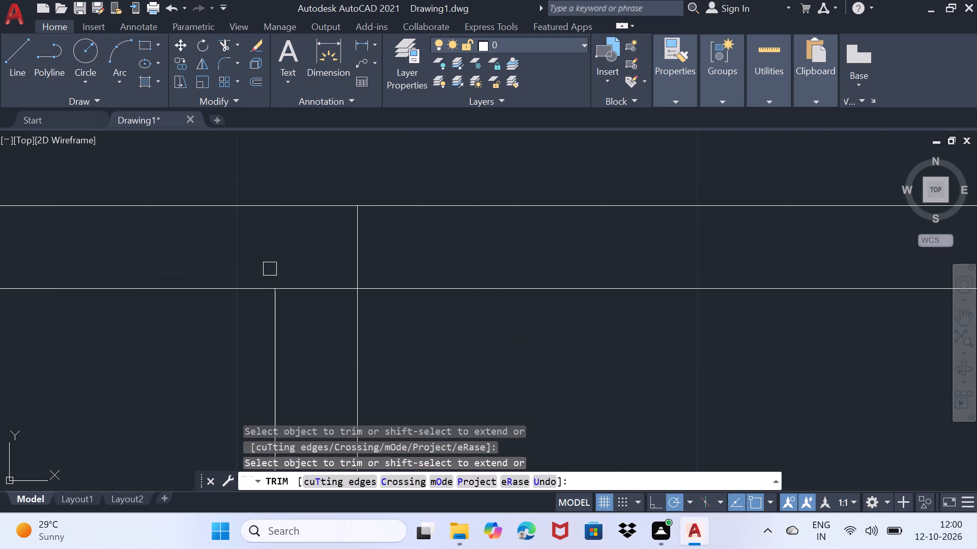
drag(270, 269, 306, 261)
drag(344, 257, 385, 245)
drag(318, 271, 321, 290)
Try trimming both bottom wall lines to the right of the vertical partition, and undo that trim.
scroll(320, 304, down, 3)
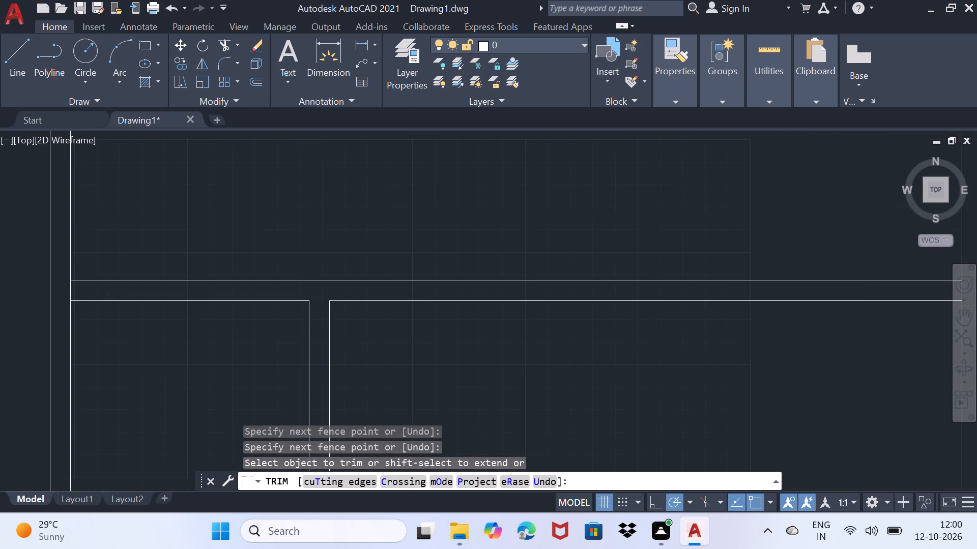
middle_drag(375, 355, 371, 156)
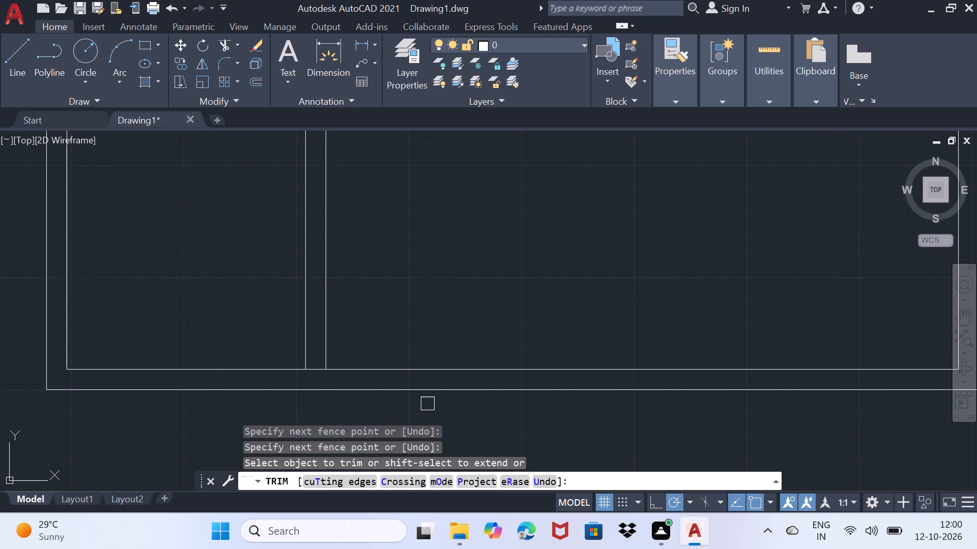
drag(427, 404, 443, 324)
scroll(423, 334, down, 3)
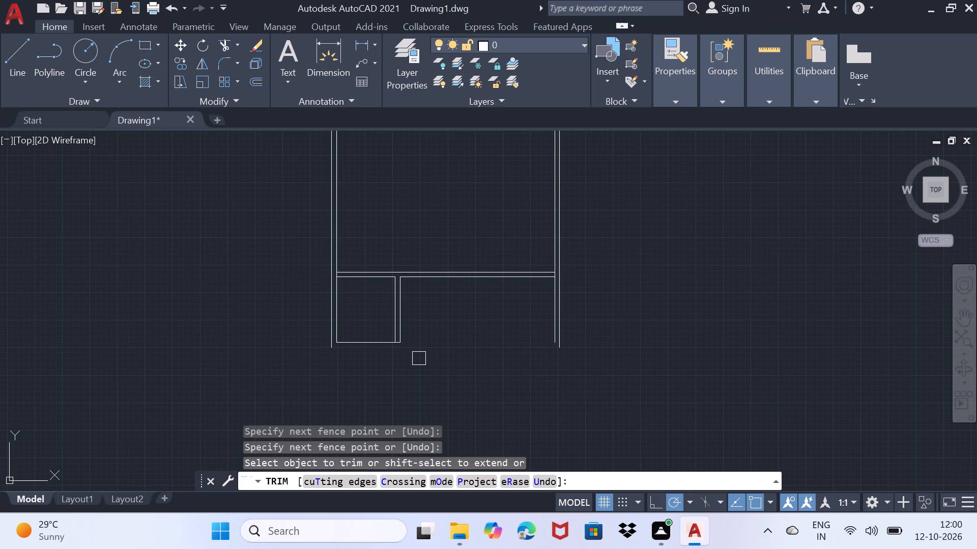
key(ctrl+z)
Trim away the bottom wall's inner line from the vertical partition's left line to the right wall.
scroll(413, 346, down, 1)
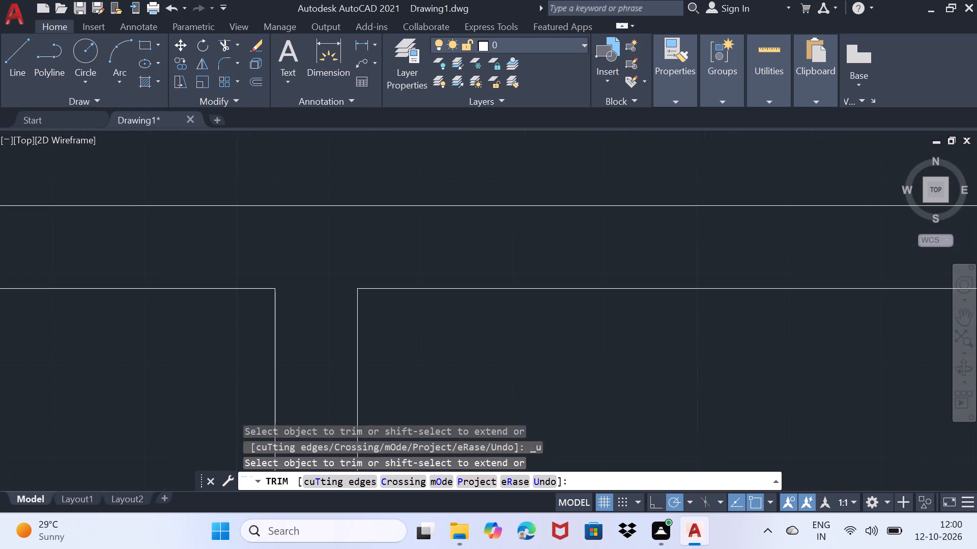
scroll(413, 346, down, 8)
middle_drag(428, 352, 420, 282)
scroll(417, 315, up, 5)
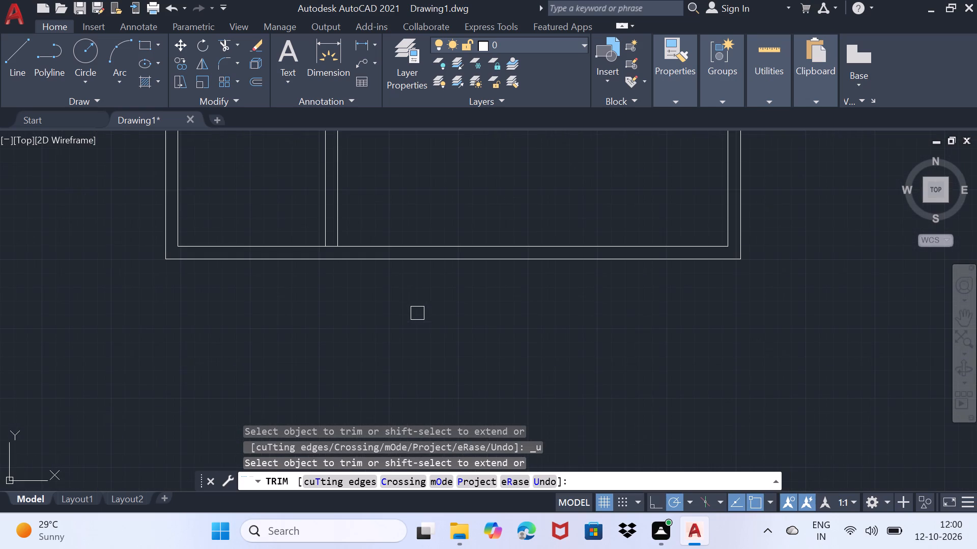
click(410, 245)
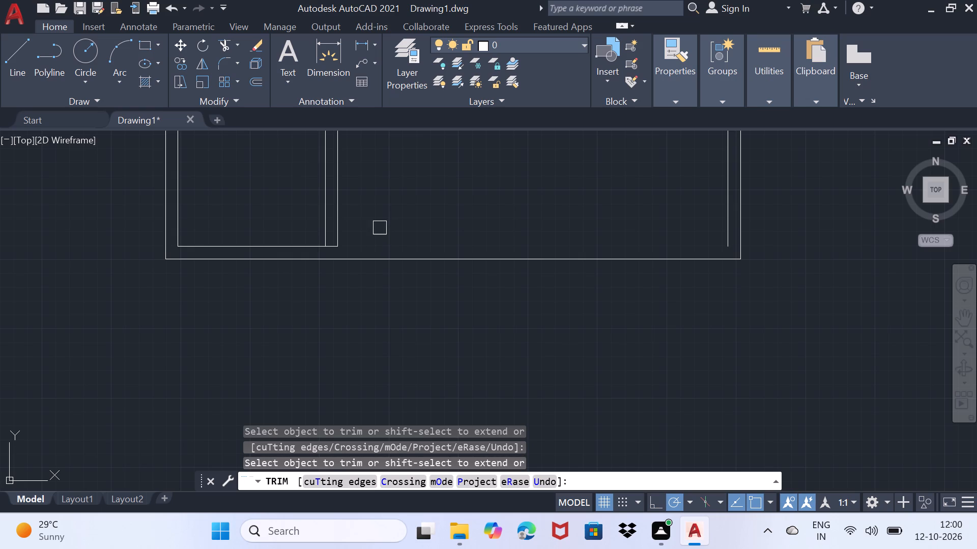
middle_drag(380, 228, 375, 320)
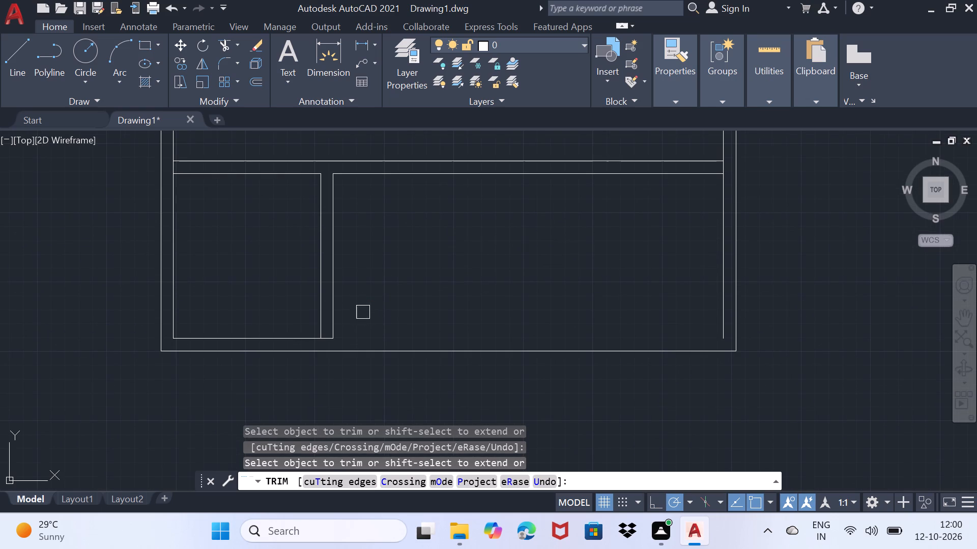
scroll(351, 326, up, 3)
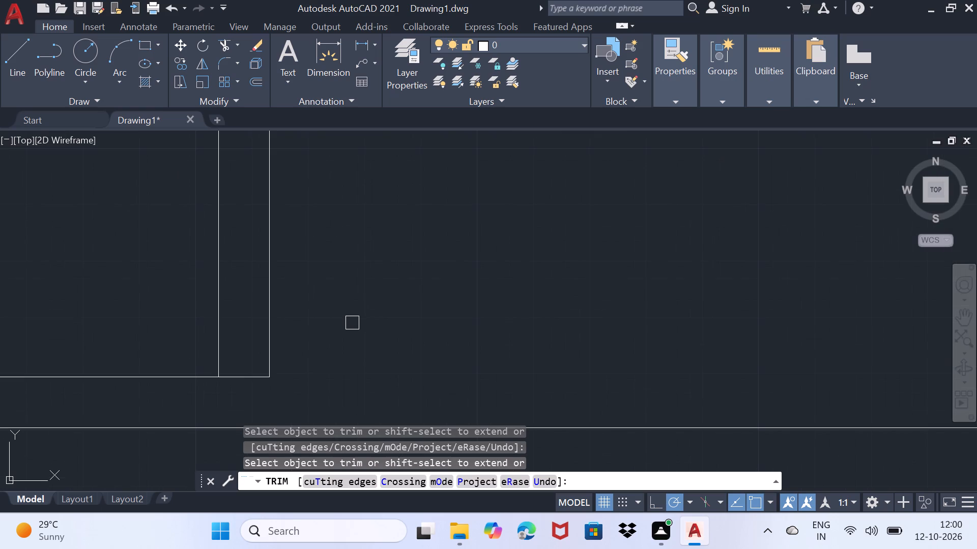
click(242, 378)
key(space)
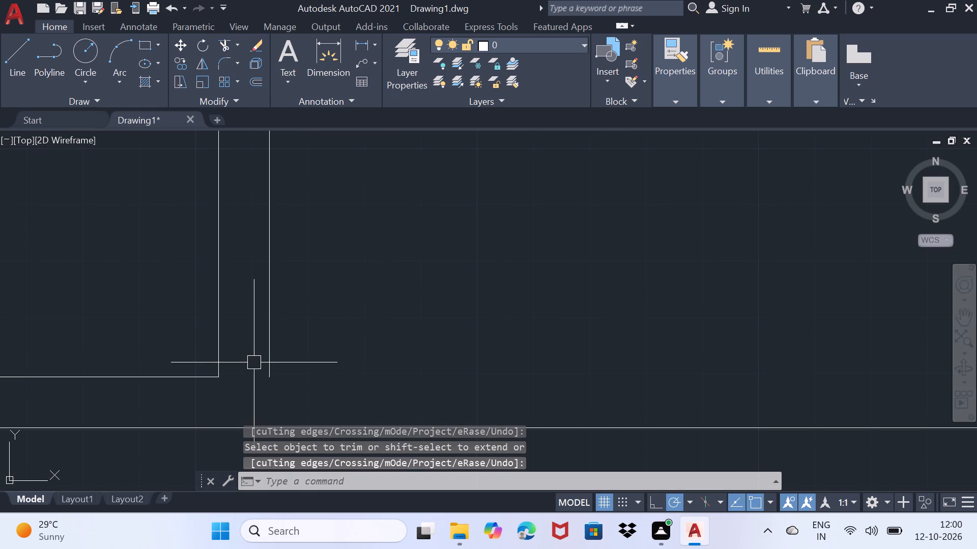
Extend the vertical partition's right line down to the bottom wall's outer line.
key(e)
key(x)
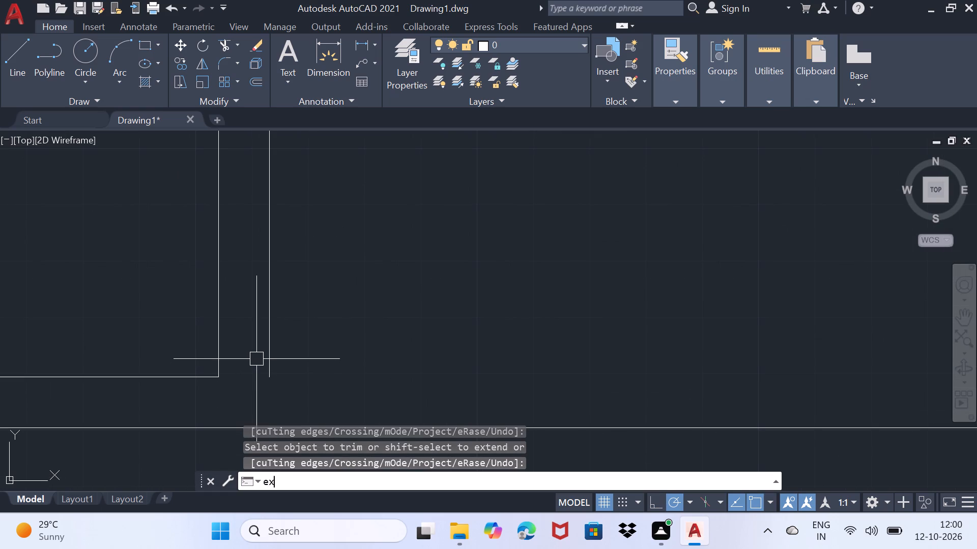
key(Return)
click(272, 371)
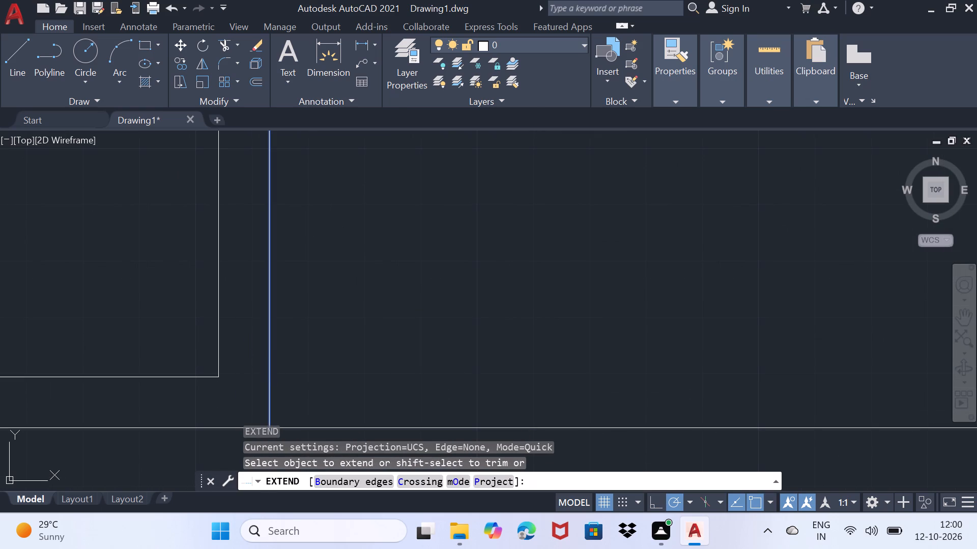
scroll(327, 323, down, 4)
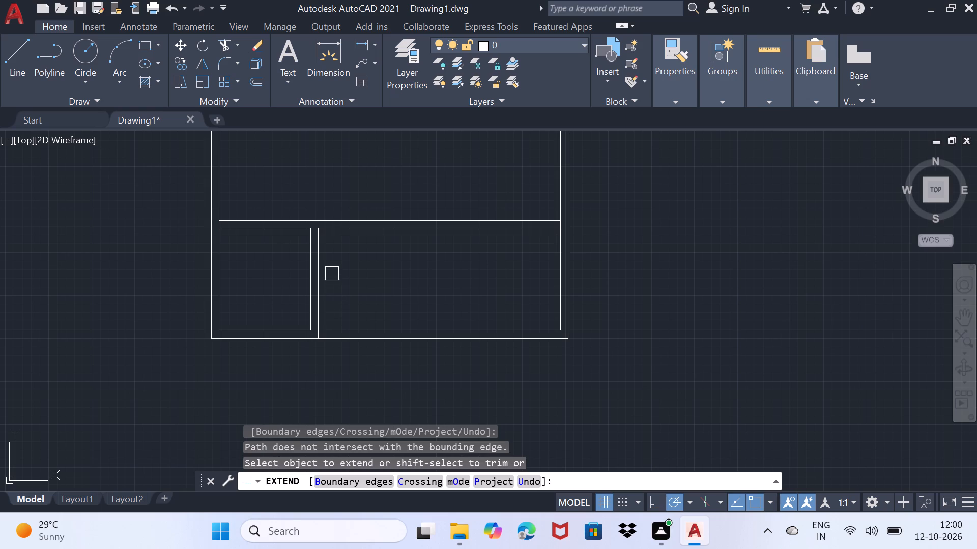
middle_drag(347, 270, 356, 328)
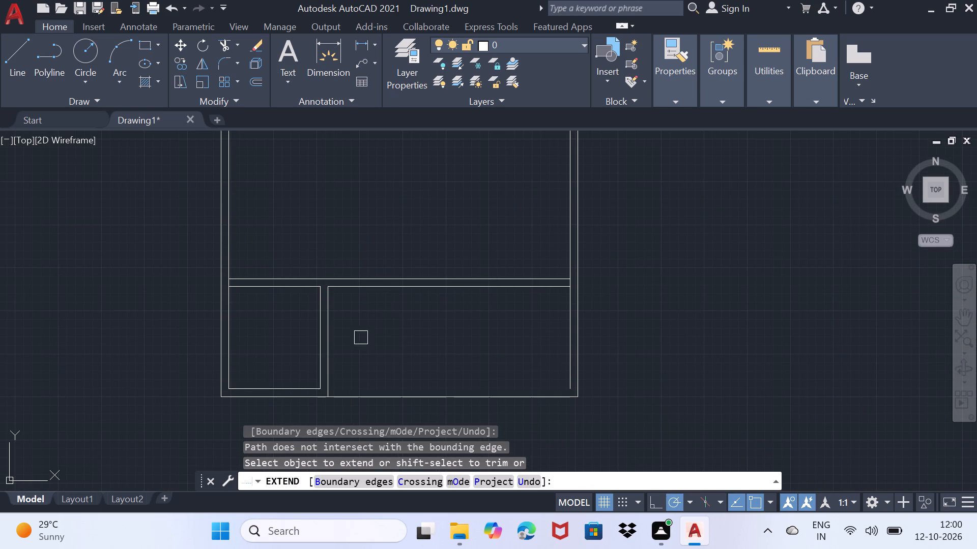
scroll(347, 332, up, 1)
key(space)
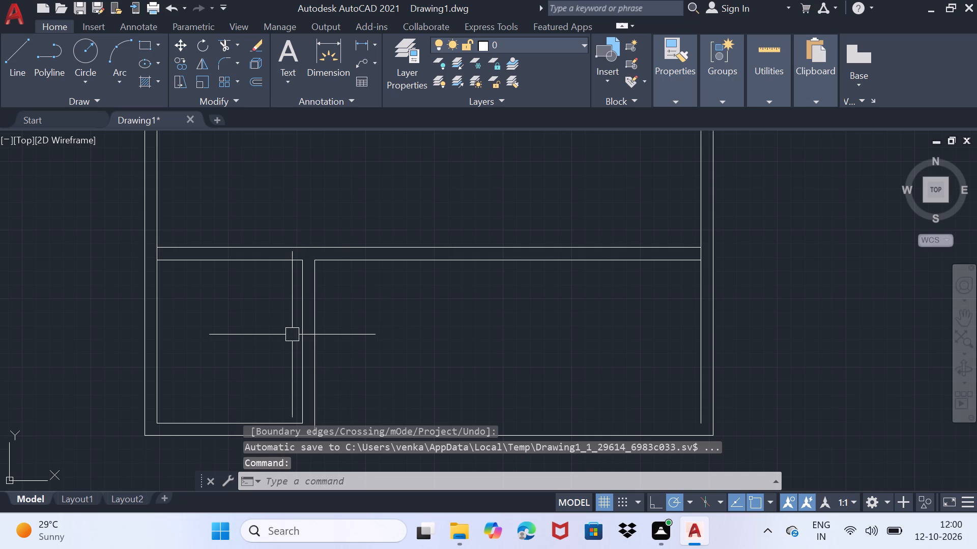
Extend the vertical partition's right line up to the horizontal partition's upper line.
middle_drag(295, 330, 330, 325)
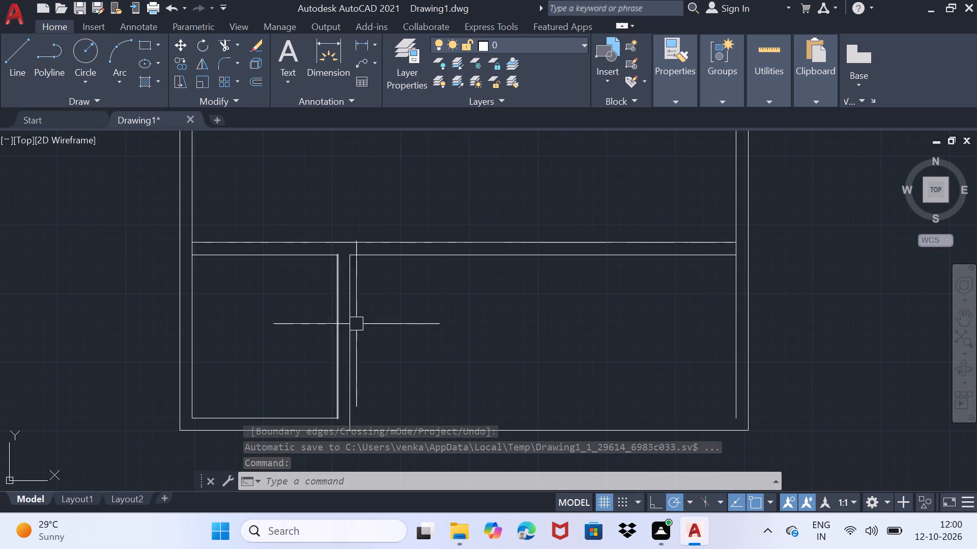
key(space)
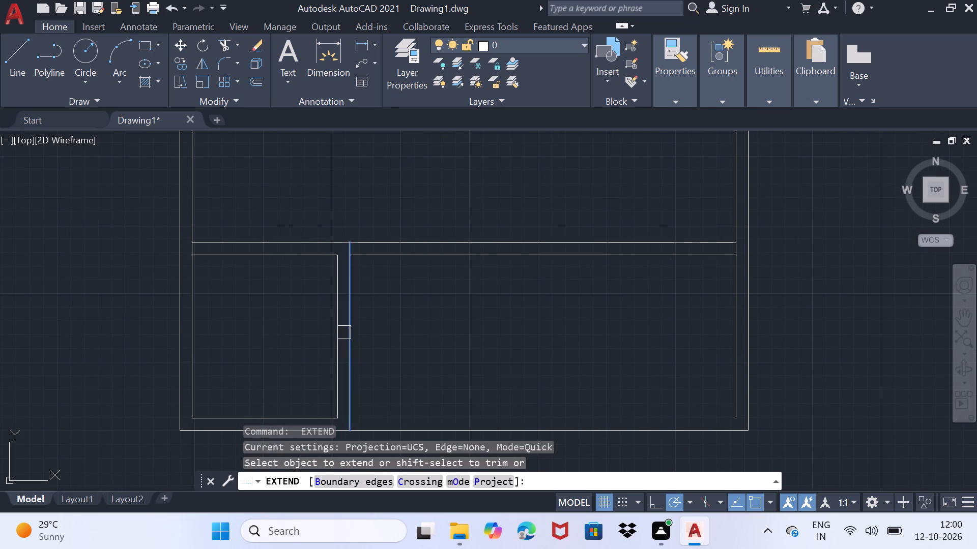
click(344, 332)
click(343, 332)
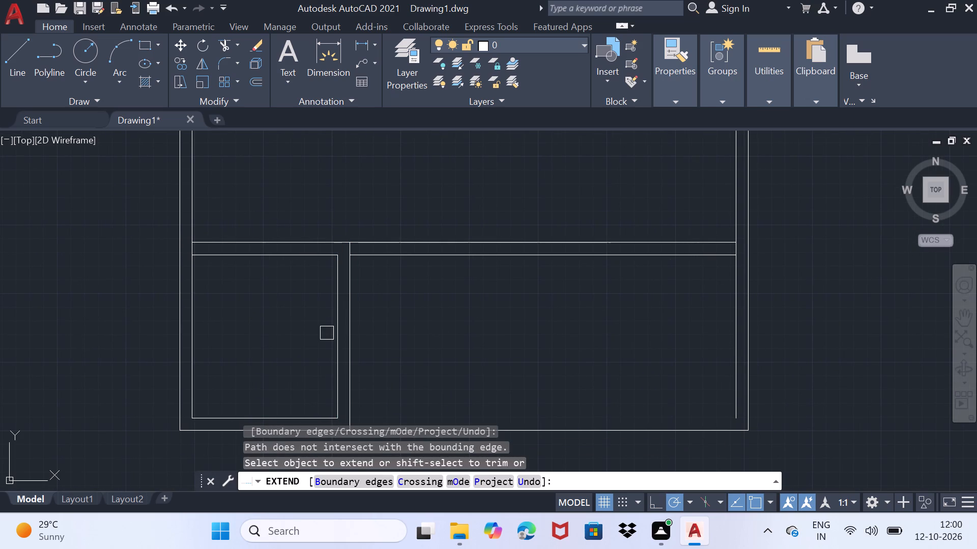
key(Escape)
key(Escape)
Move the vertical partition's right line freehand a short distance to the right by its midpoint grip.
drag(302, 341, 385, 330)
click(378, 330)
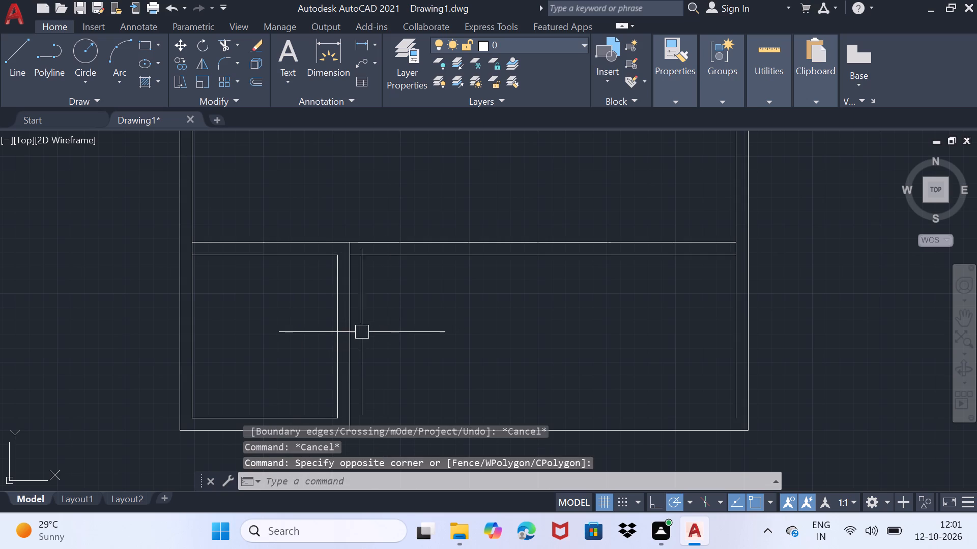
click(354, 334)
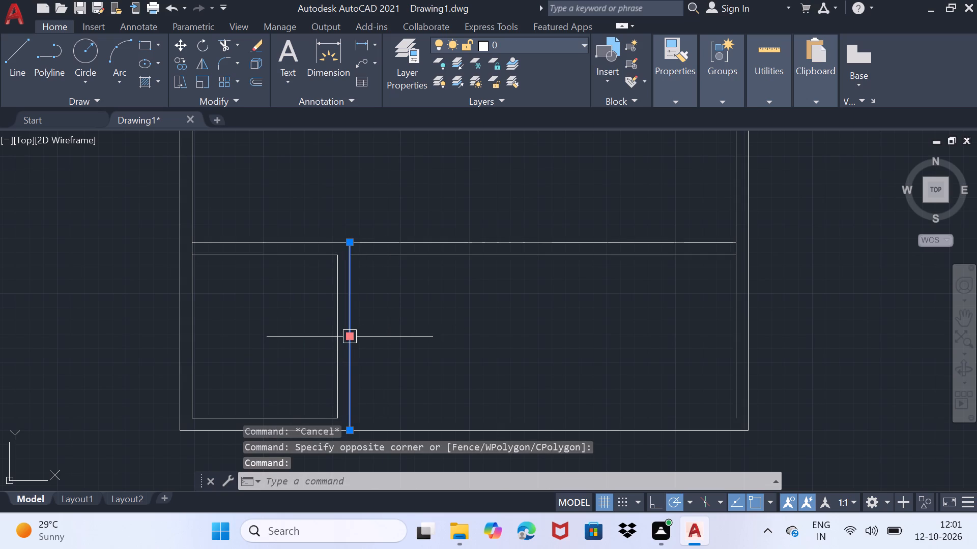
click(353, 336)
drag(353, 336, 359, 336)
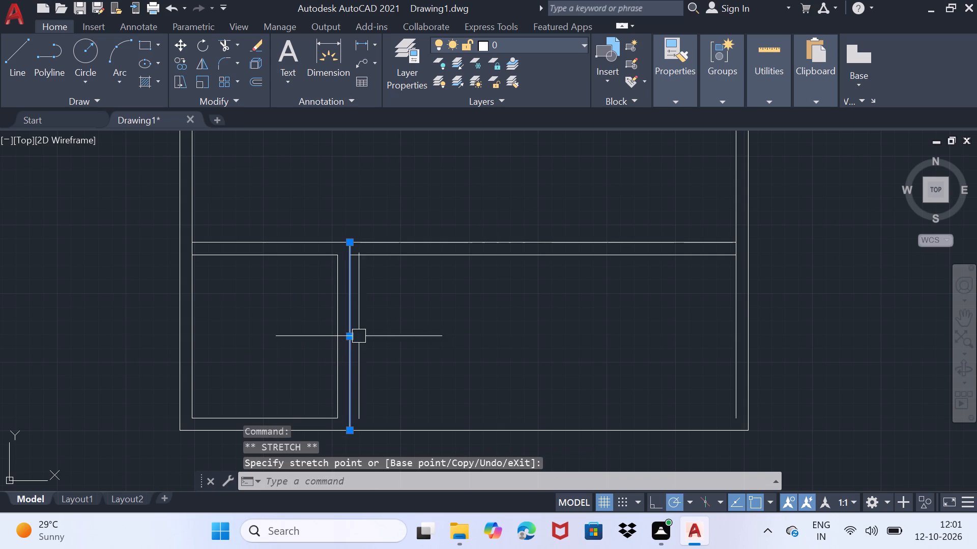
drag(359, 336, 392, 334)
click(352, 337)
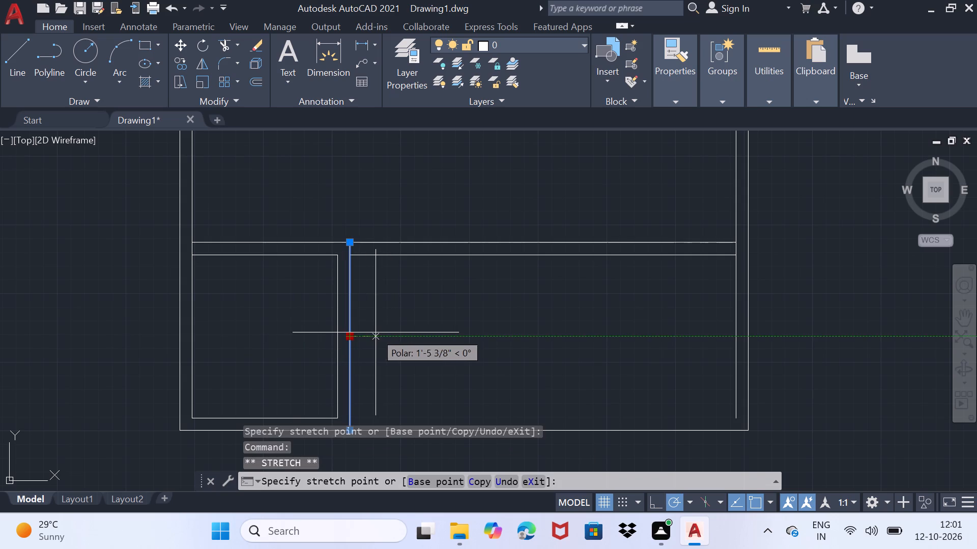
click(386, 332)
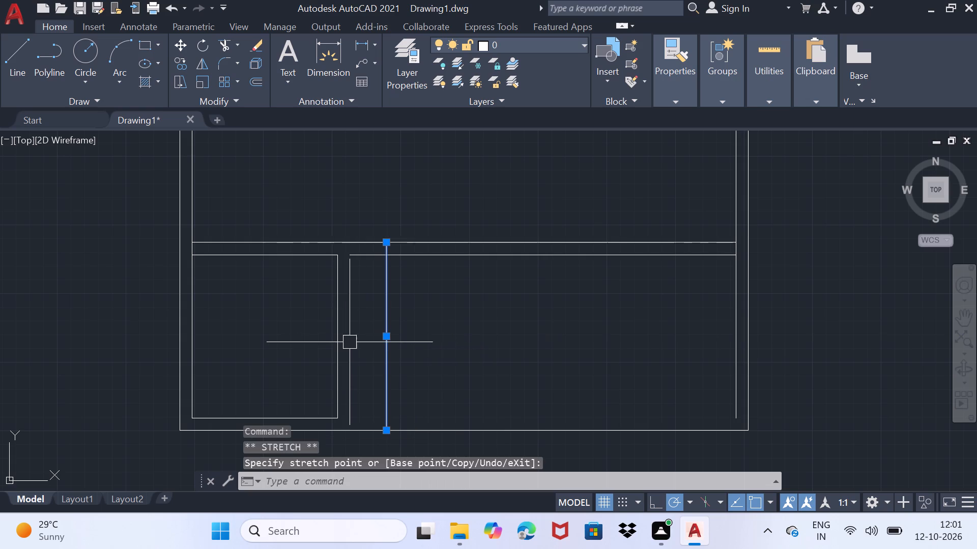
Move the vertical partition's left line freehand a short distance to the right by its midpoint grip, toward the partition's right line.
click(339, 339)
click(339, 339)
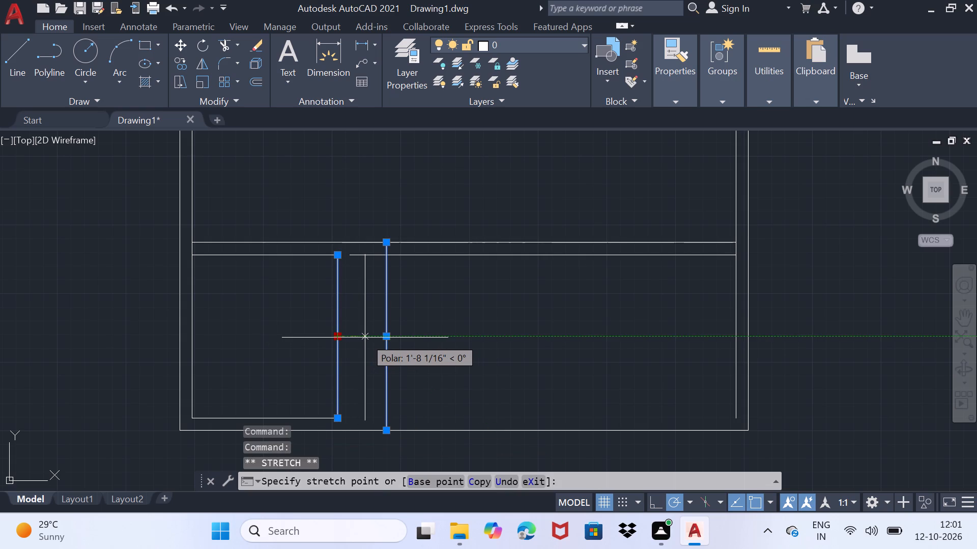
click(367, 338)
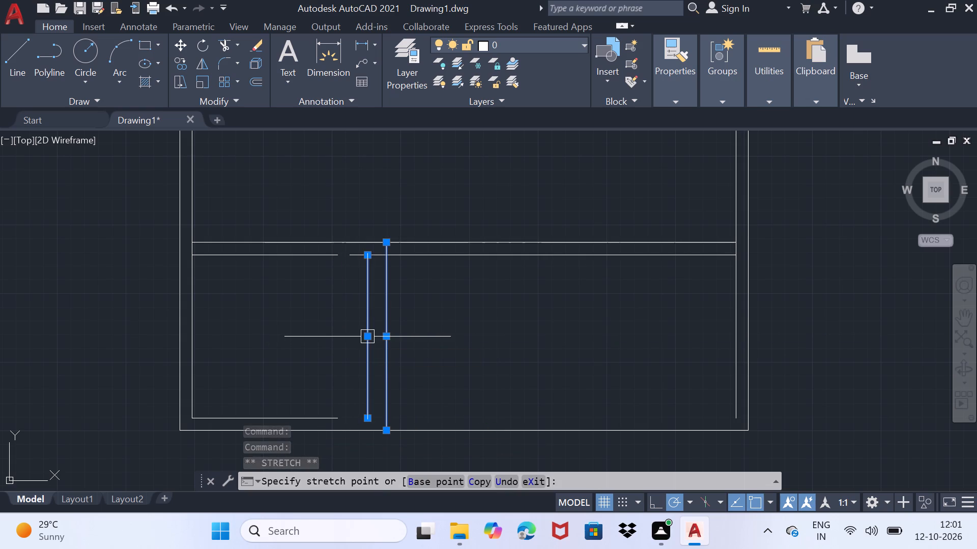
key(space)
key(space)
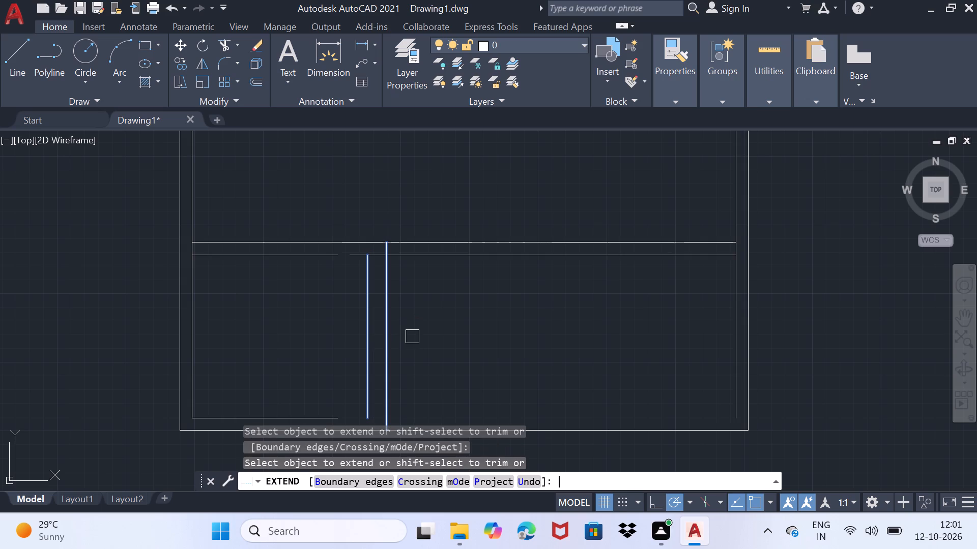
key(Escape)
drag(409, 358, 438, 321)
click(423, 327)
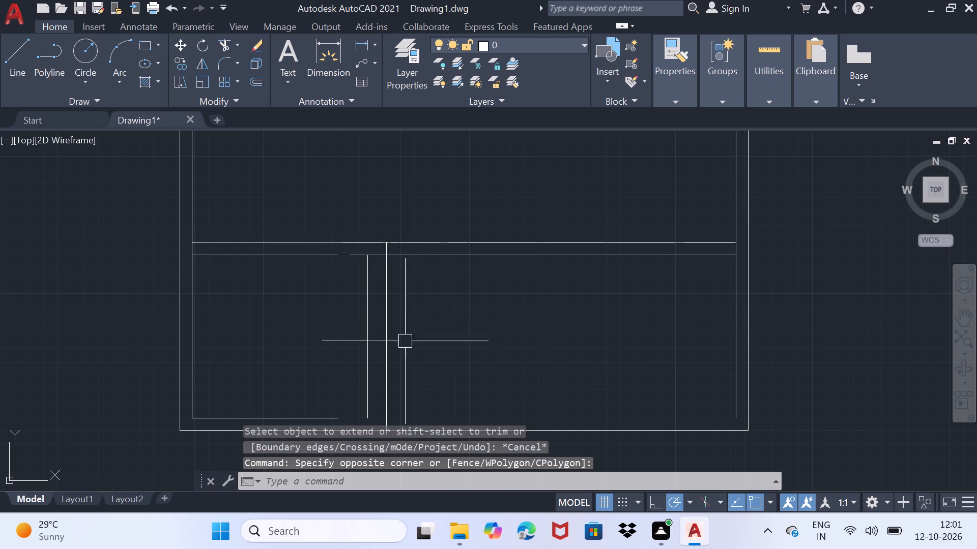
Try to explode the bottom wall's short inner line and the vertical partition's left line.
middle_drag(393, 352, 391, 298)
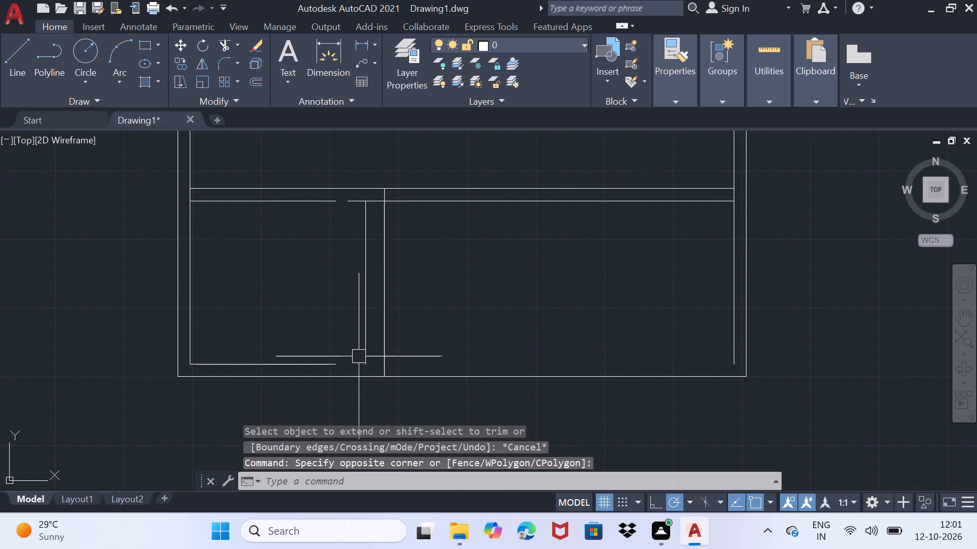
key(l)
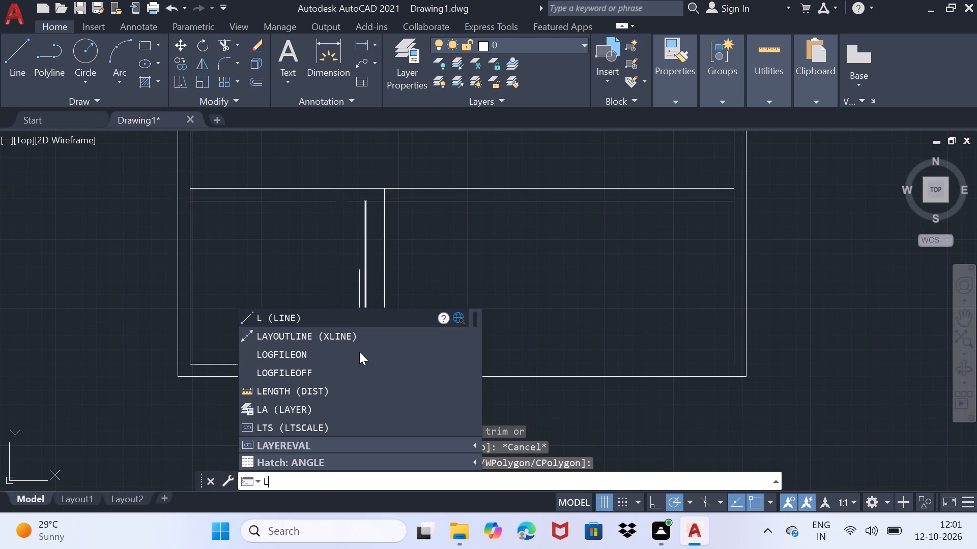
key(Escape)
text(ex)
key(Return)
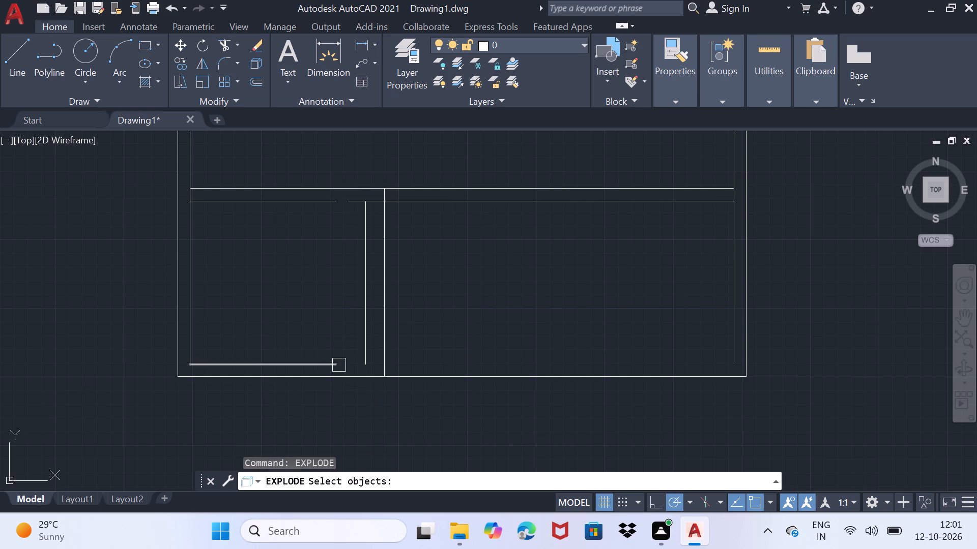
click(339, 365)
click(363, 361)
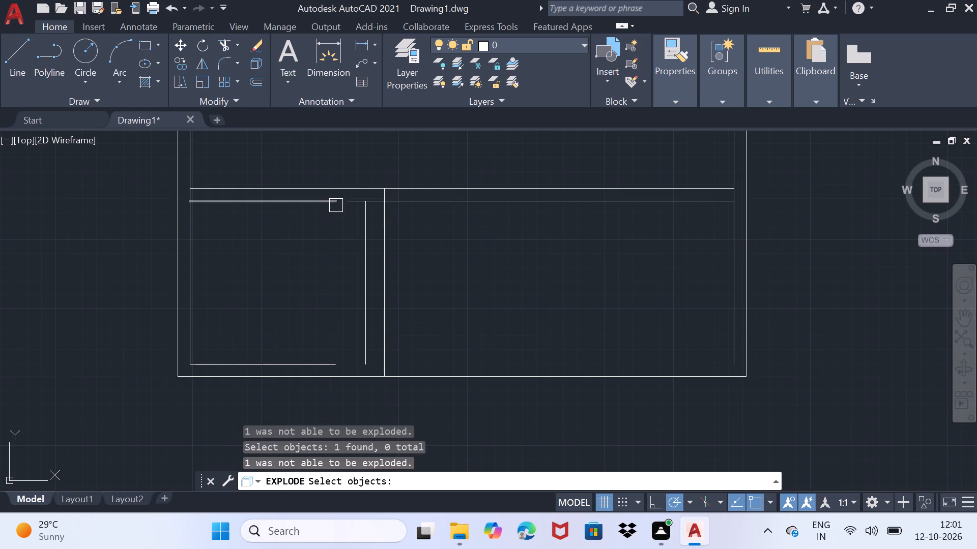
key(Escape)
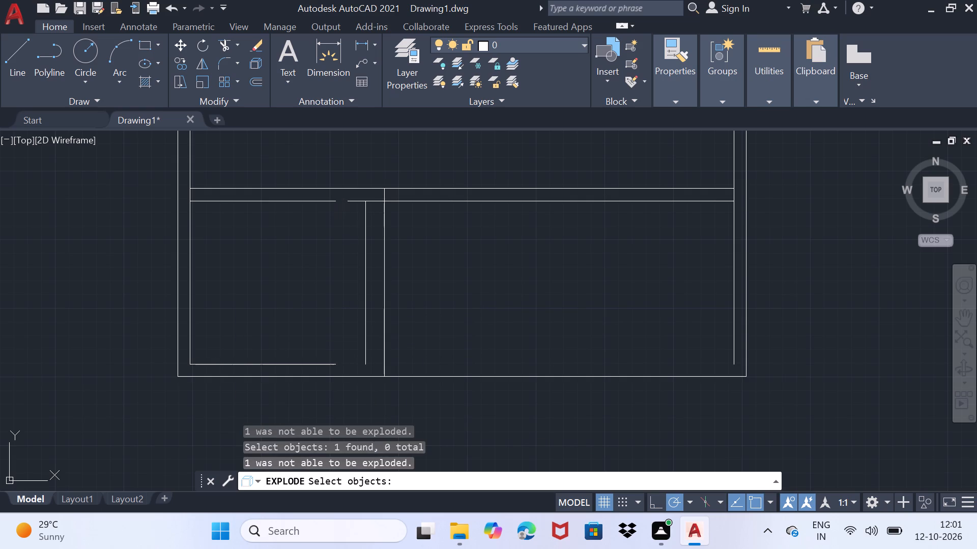
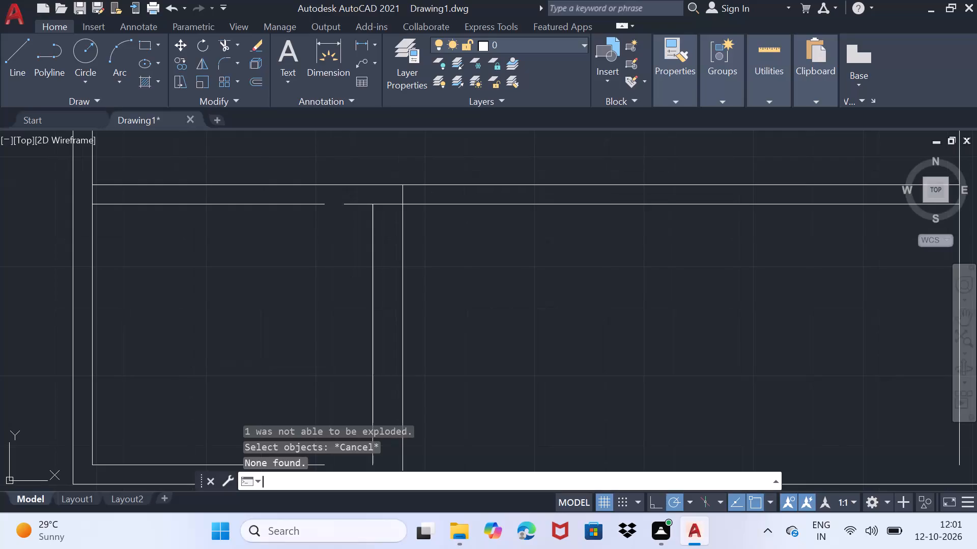
Extend the horizontal partition's lower line across the gap just left of the vertical partition.
key(BackSpace)
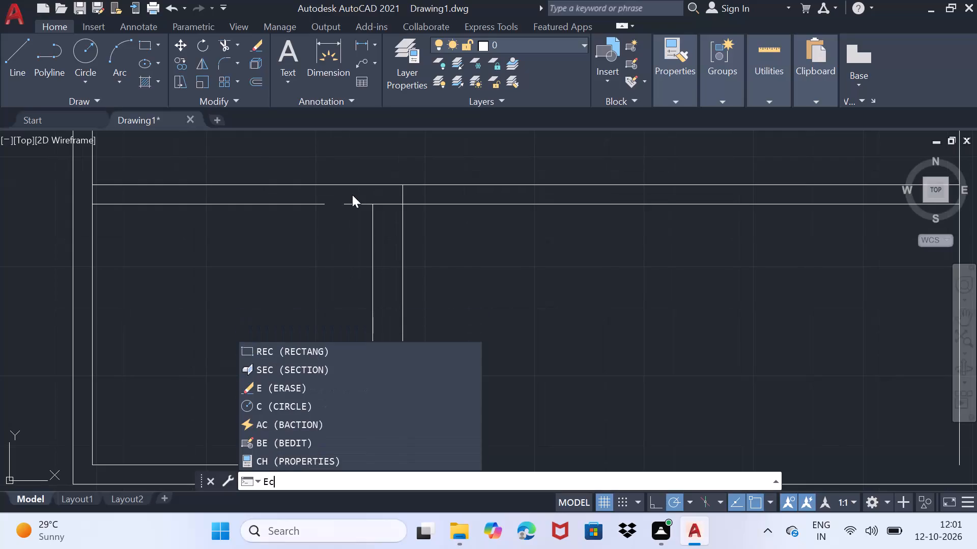
key(x)
key(Return)
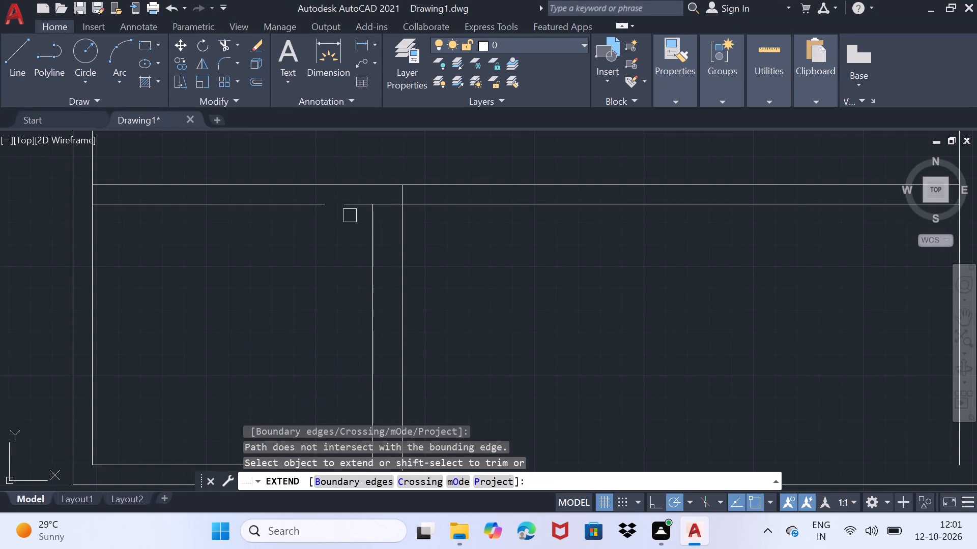
click(333, 205)
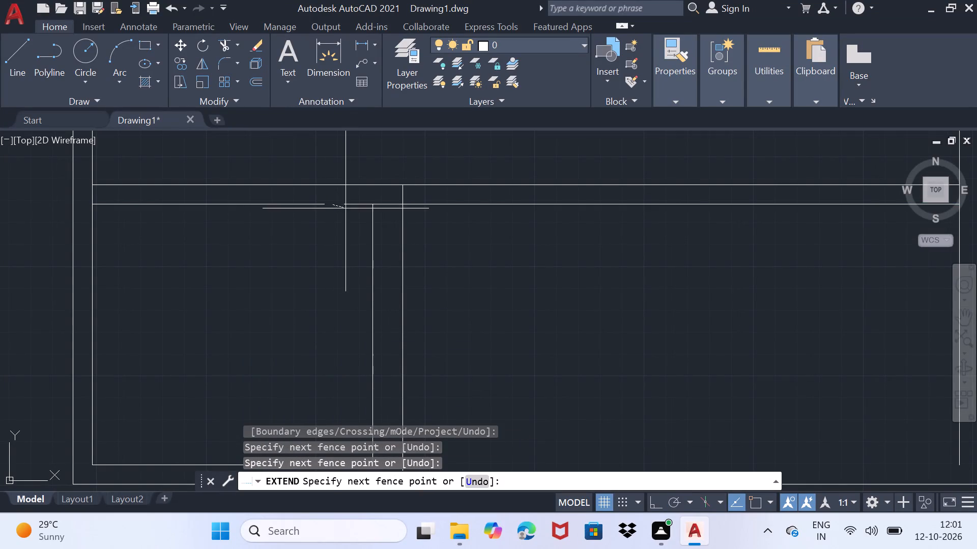
click(349, 206)
click(349, 205)
Extend the bottom wall's short inner line to the right until it meets the vertical partition's left line.
scroll(324, 234, down, 2)
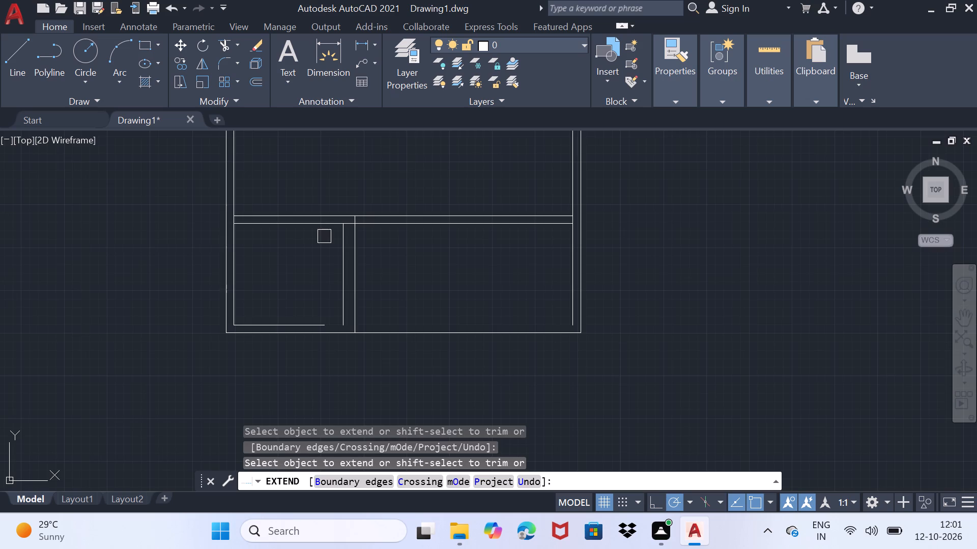
middle_drag(322, 270, 373, 203)
click(376, 256)
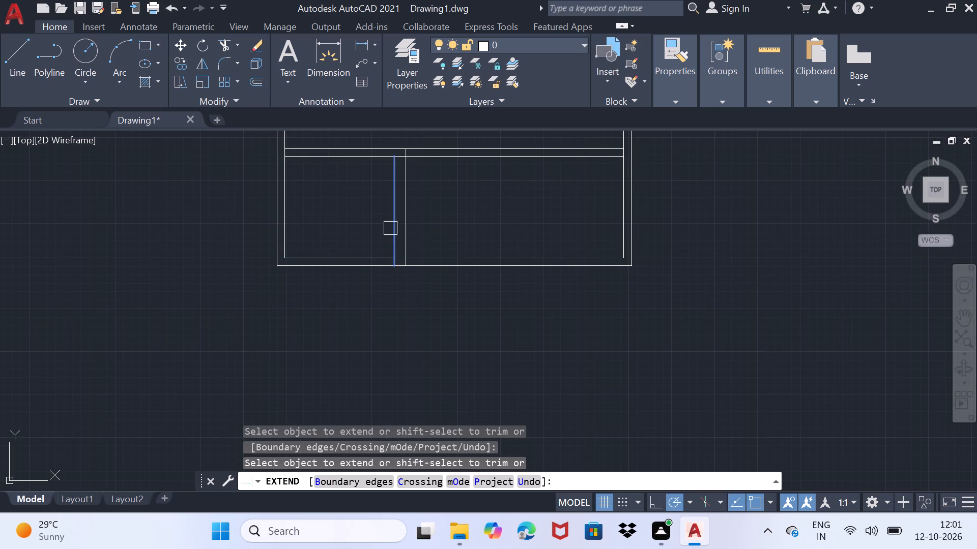
scroll(396, 198, up, 1)
middle_drag(396, 196, 372, 273)
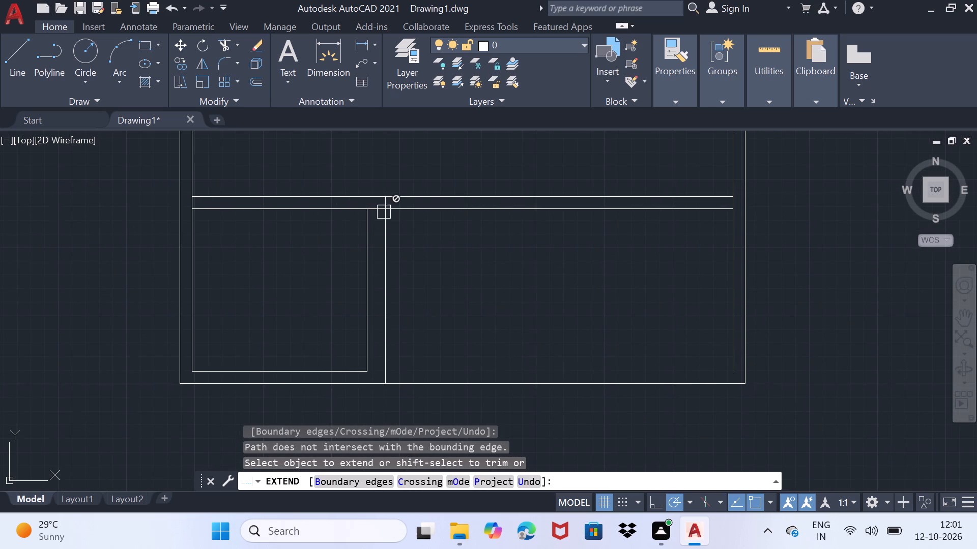
key(space)
Trim the T-junction open by removing the overlapping line pieces where the vertical partition meets the horizontal partition.
key(t)
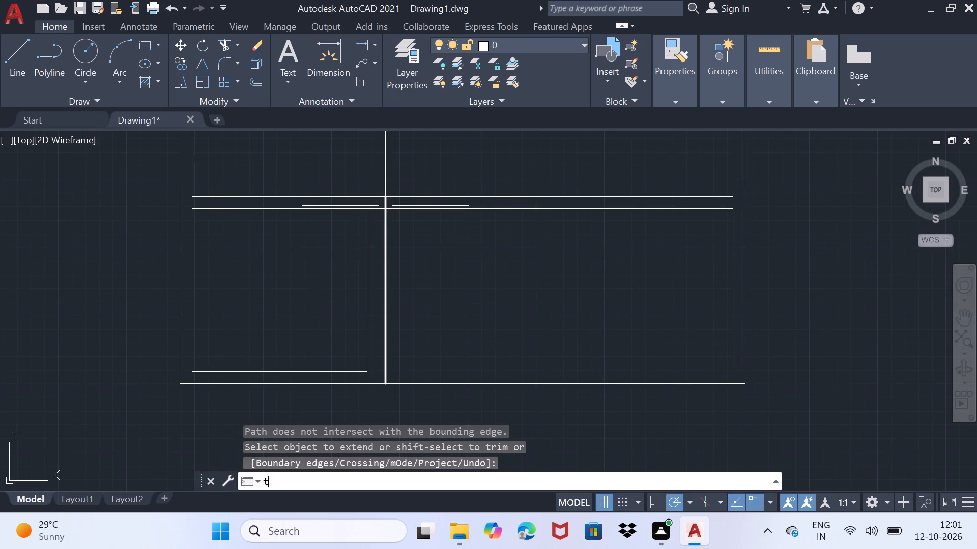
key(r)
key(Return)
scroll(381, 200, up, 3)
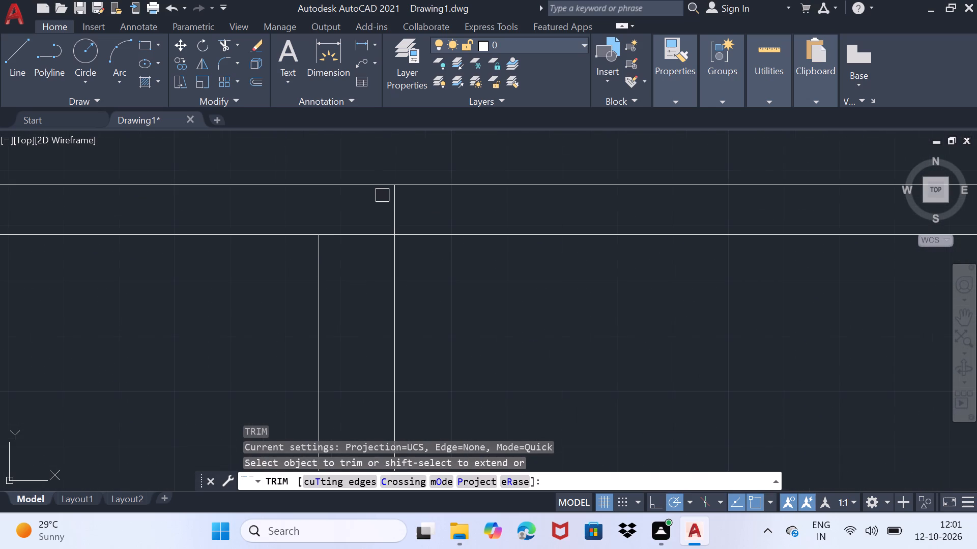
drag(392, 207, 398, 207)
scroll(392, 212, down, 1)
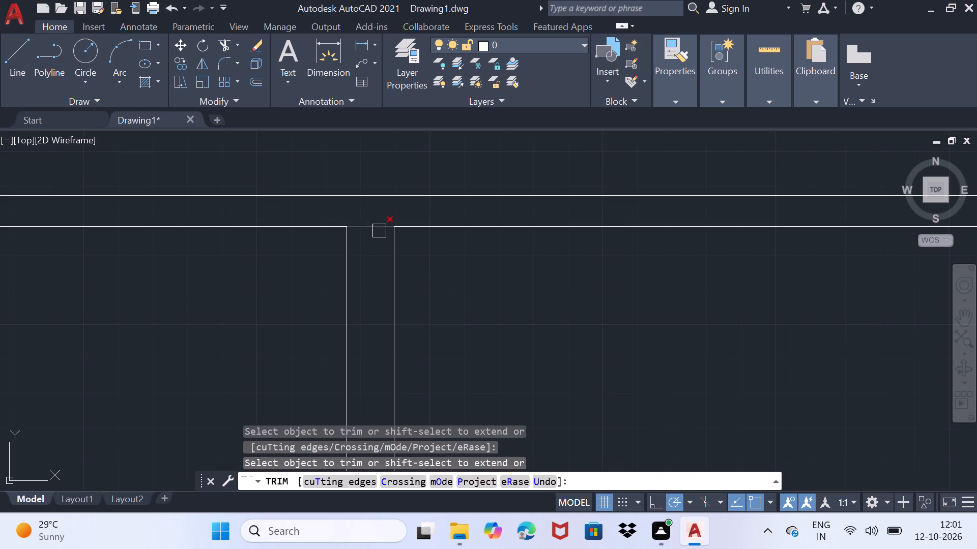
drag(383, 231, 386, 226)
scroll(431, 294, down, 3)
middle_drag(443, 318, 466, 225)
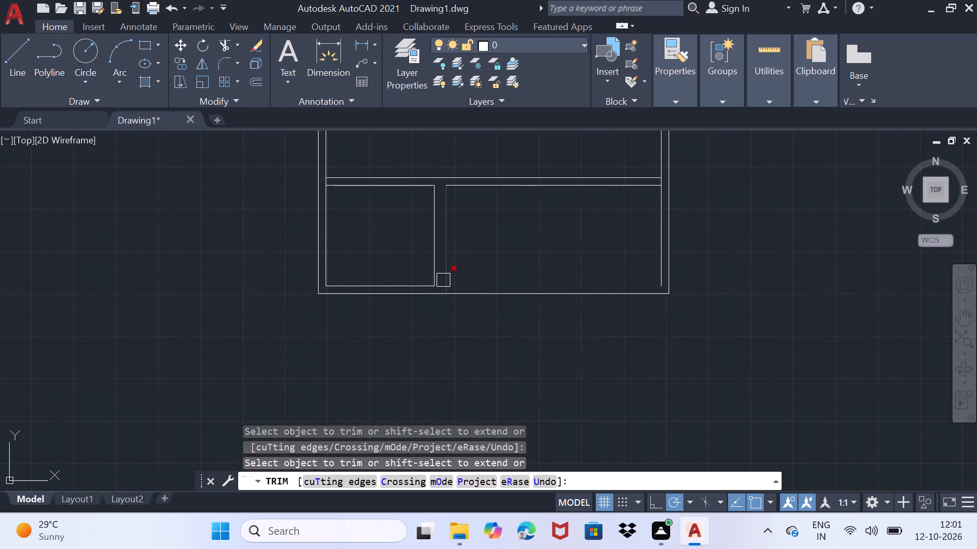
scroll(443, 279, up, 3)
scroll(471, 262, down, 3)
key(space)
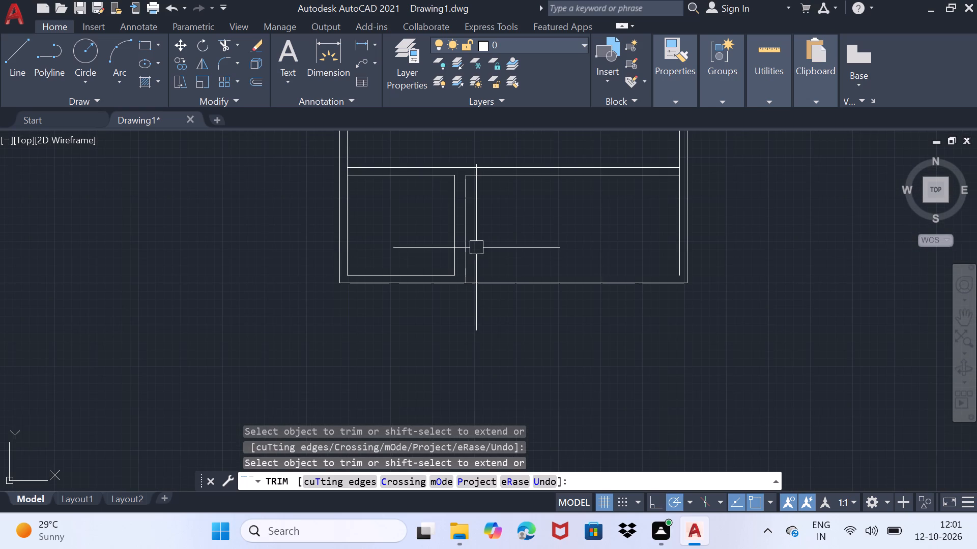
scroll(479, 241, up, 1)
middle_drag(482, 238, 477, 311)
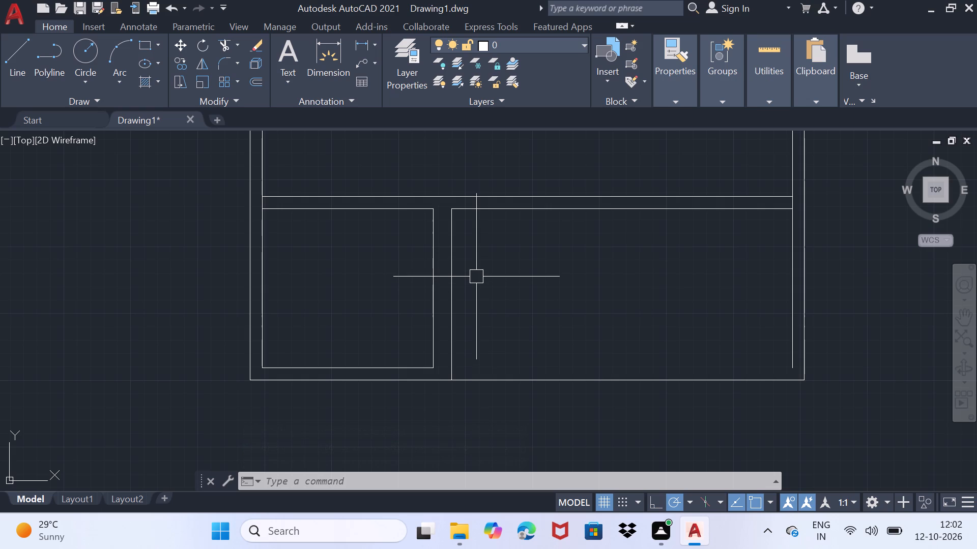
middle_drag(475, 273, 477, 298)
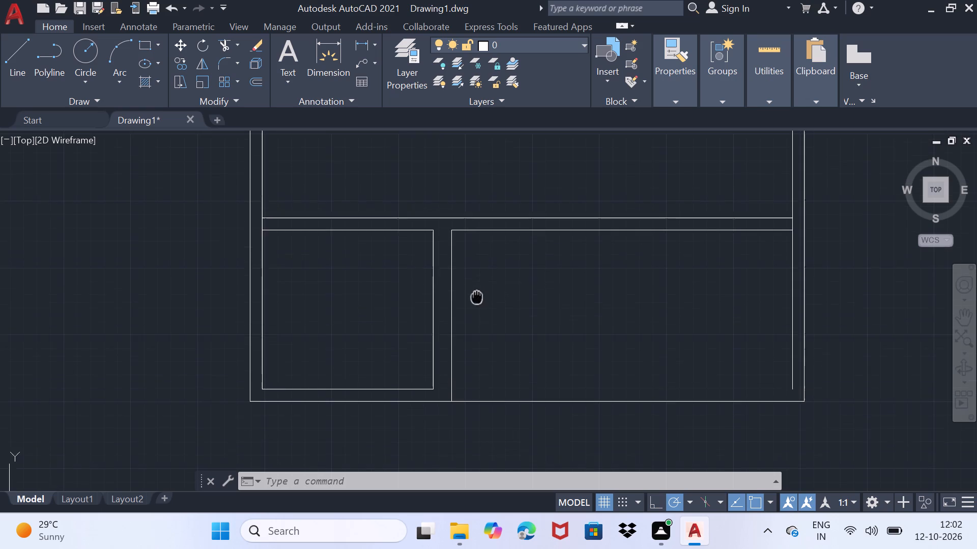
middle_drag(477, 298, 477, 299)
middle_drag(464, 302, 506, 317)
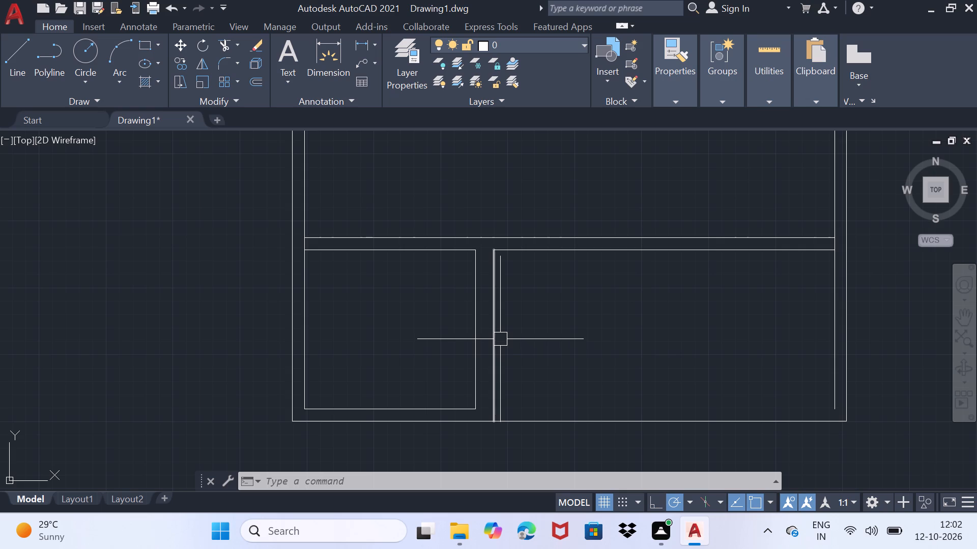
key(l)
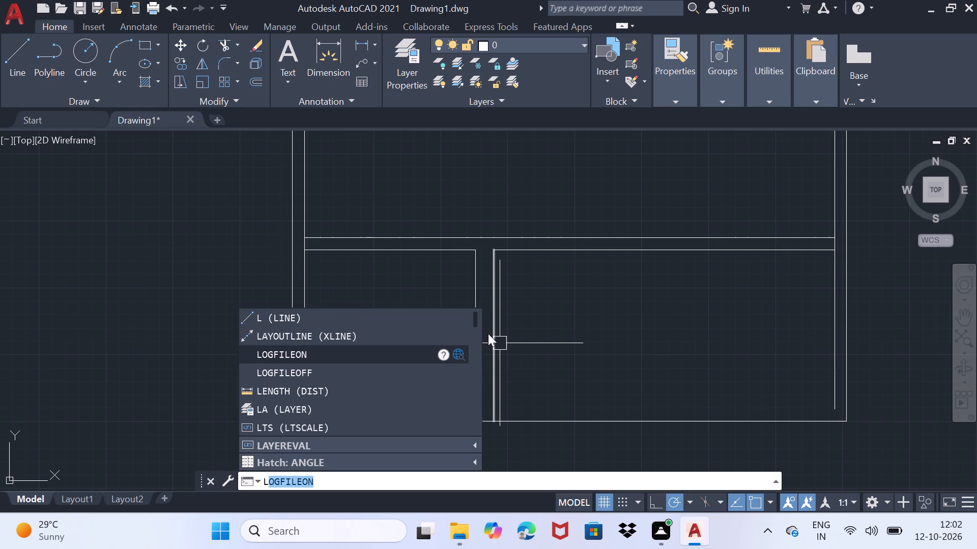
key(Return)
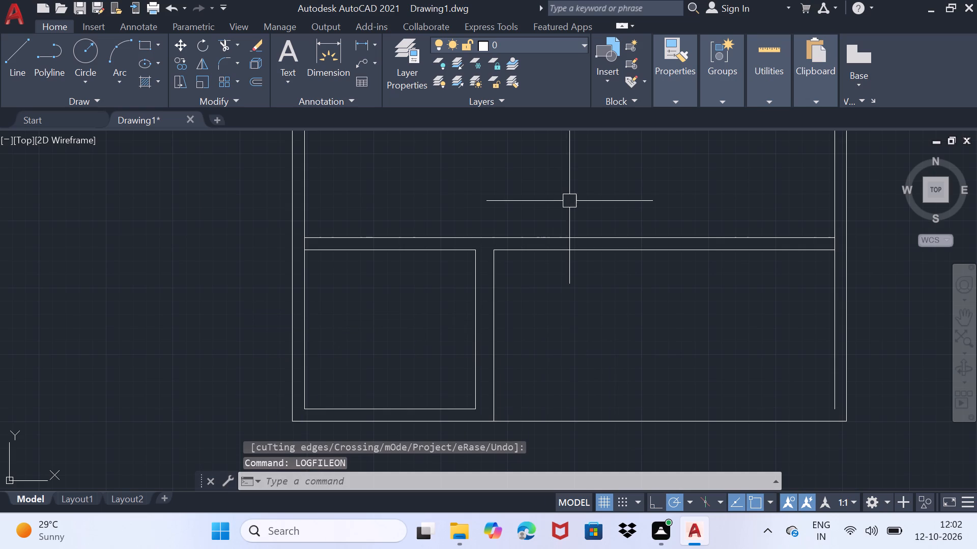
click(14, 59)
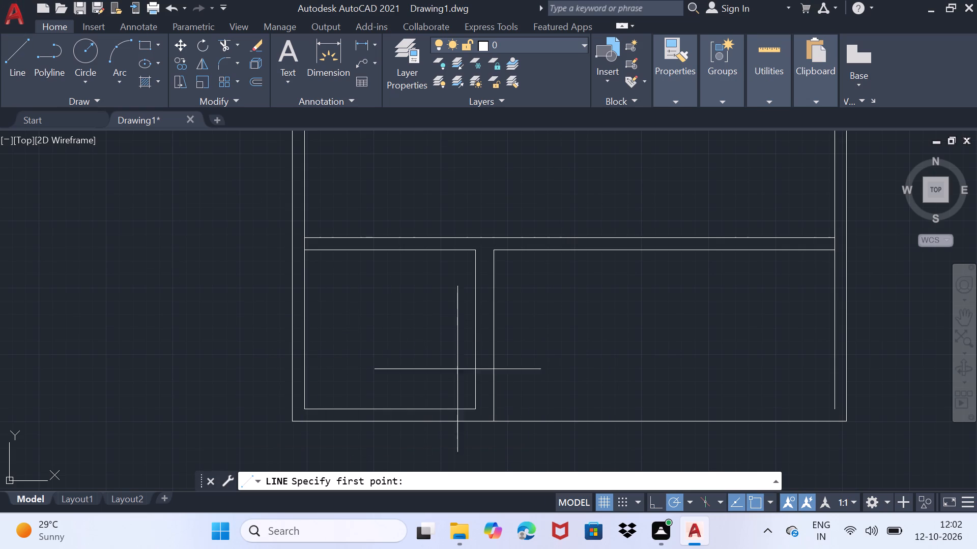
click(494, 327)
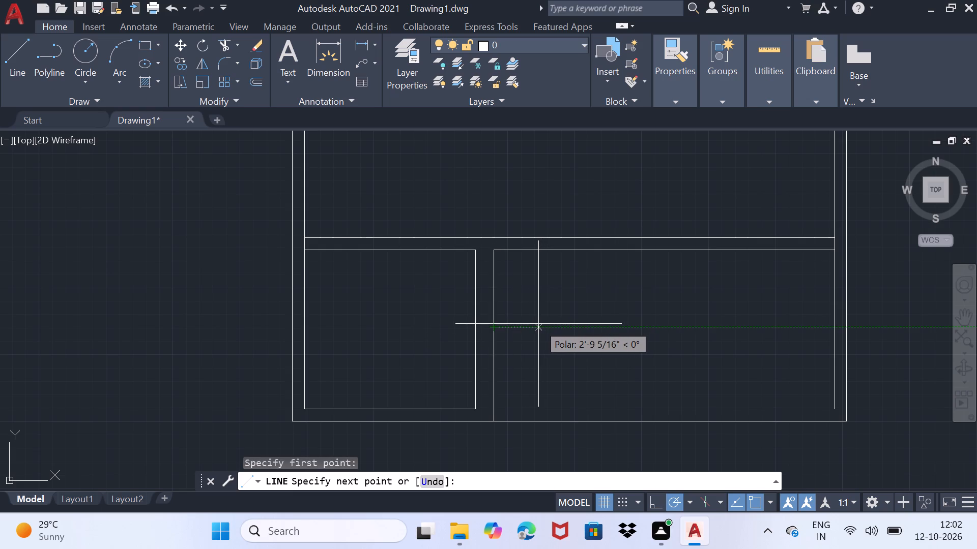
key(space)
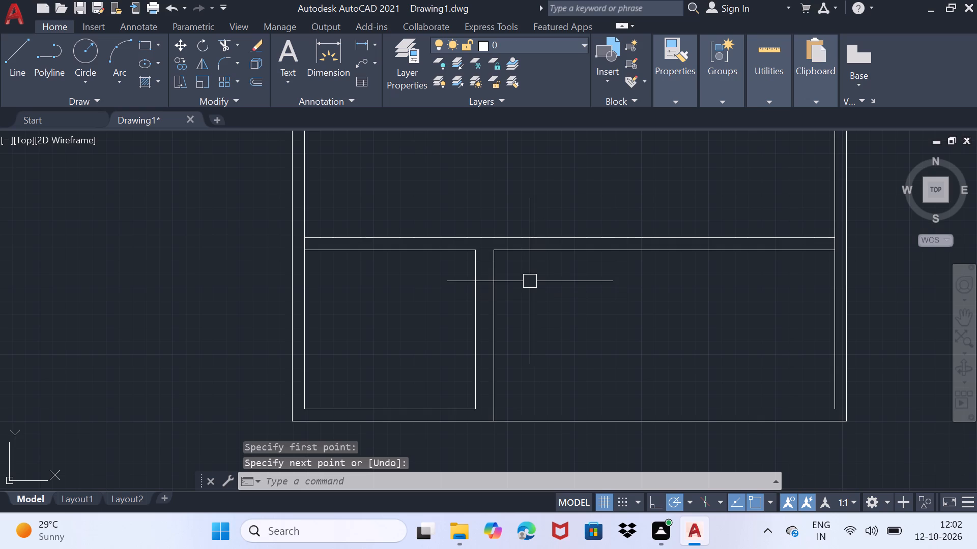
Draw a 3'6" line leftward along the horizontal partition's lower line, starting at the top end of the vertical partition's right line.
scroll(524, 267, up, 2)
middle_drag(521, 263, 554, 319)
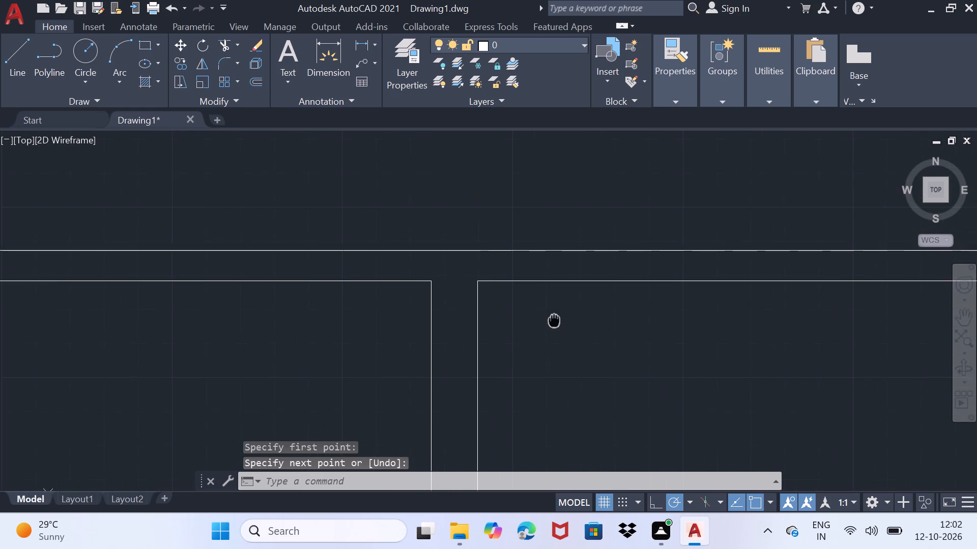
scroll(539, 298, down, 1)
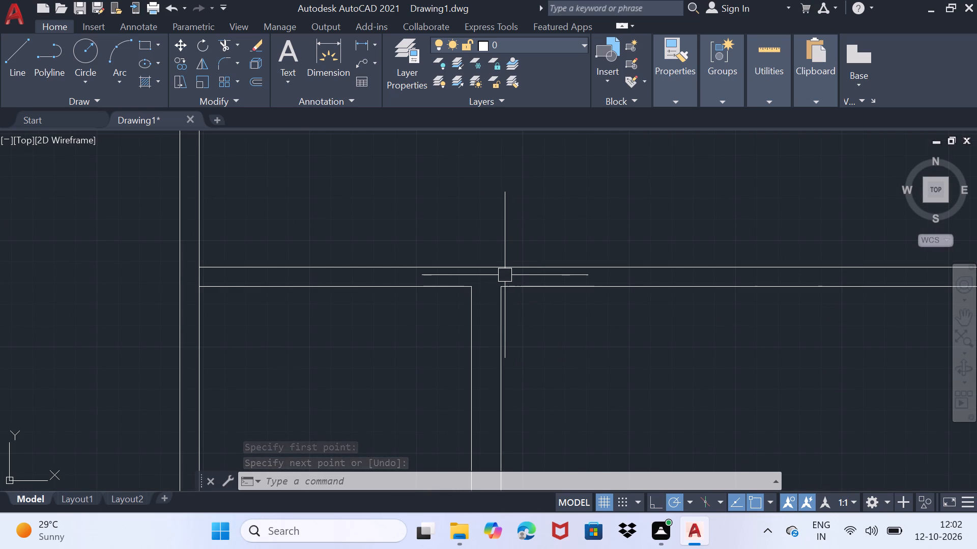
scroll(505, 275, down, 1)
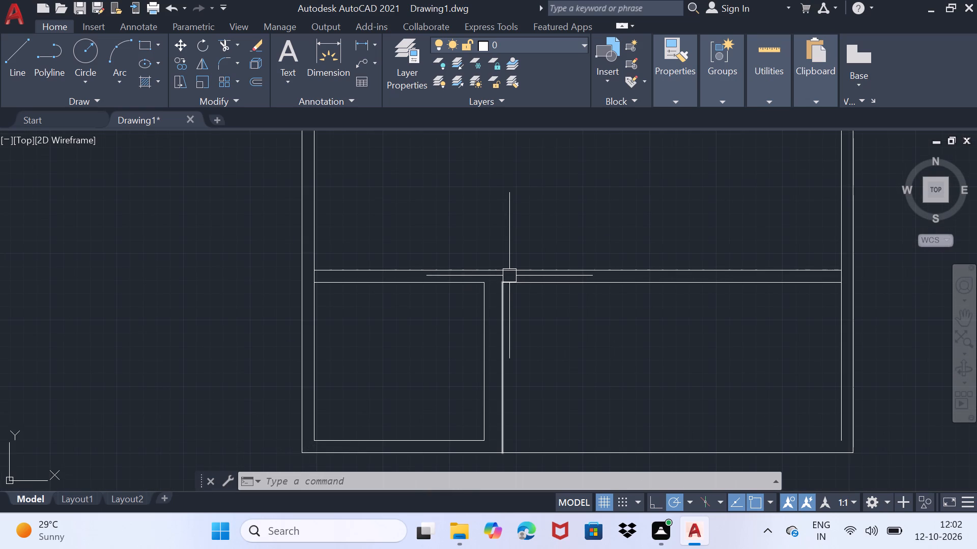
key(l)
key(Return)
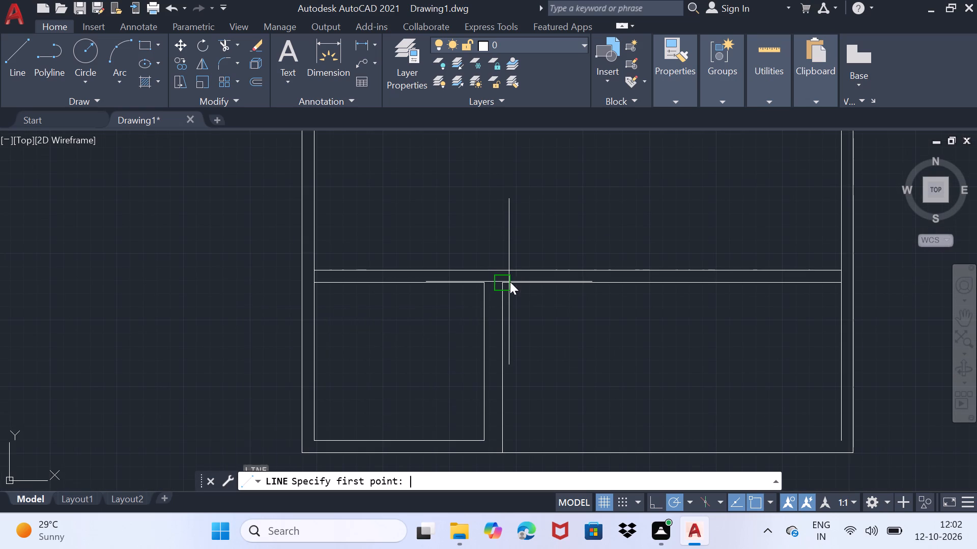
click(506, 289)
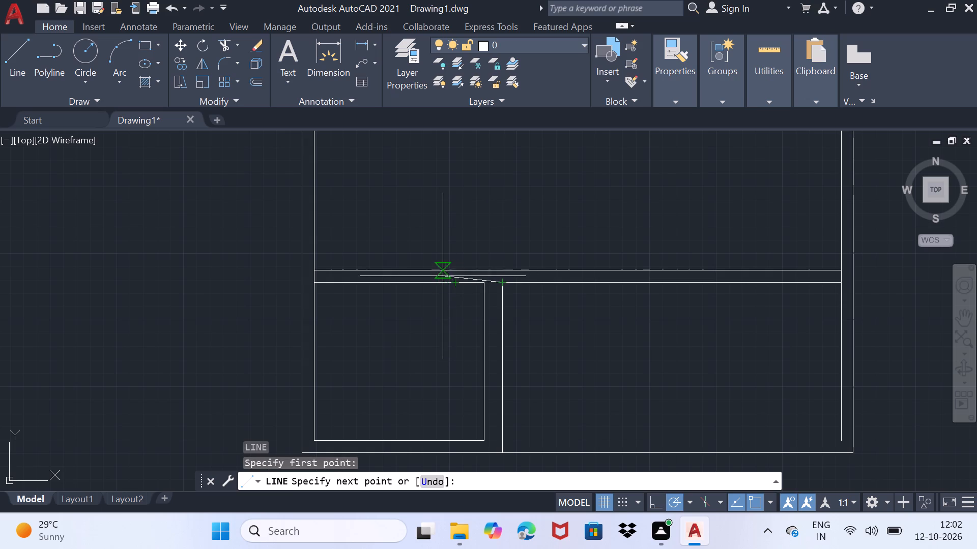
scroll(441, 282, up, 3)
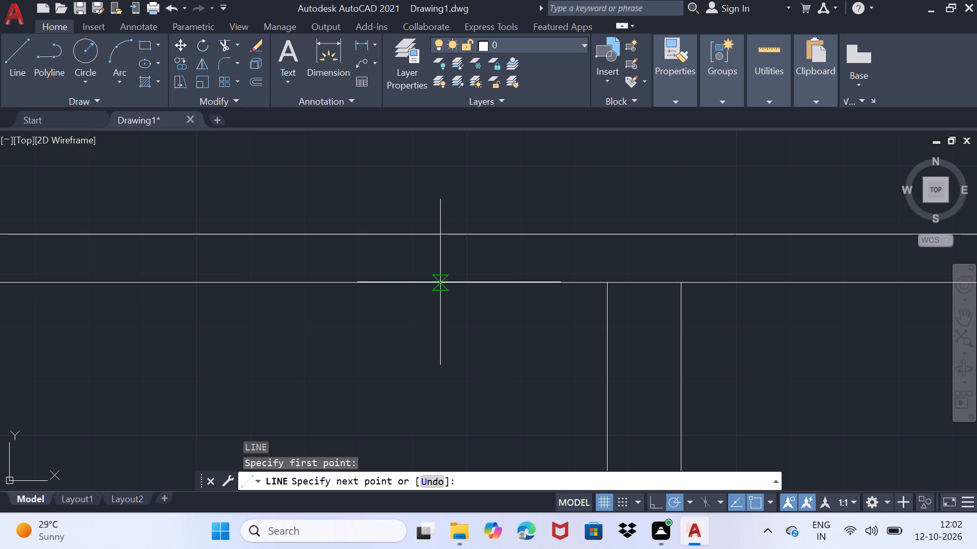
key(3)
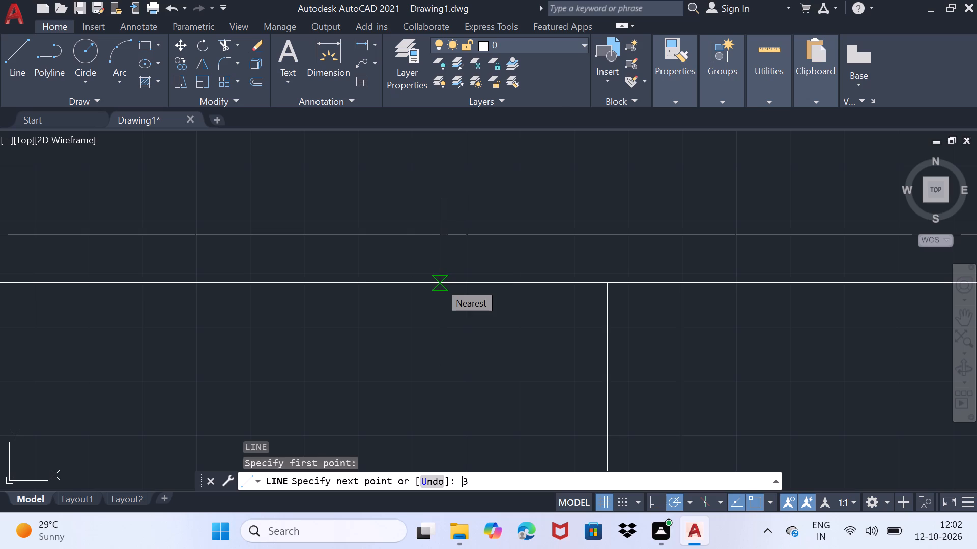
key(apostrophe)
key(6)
key(shift+quotedbl)
key(Return)
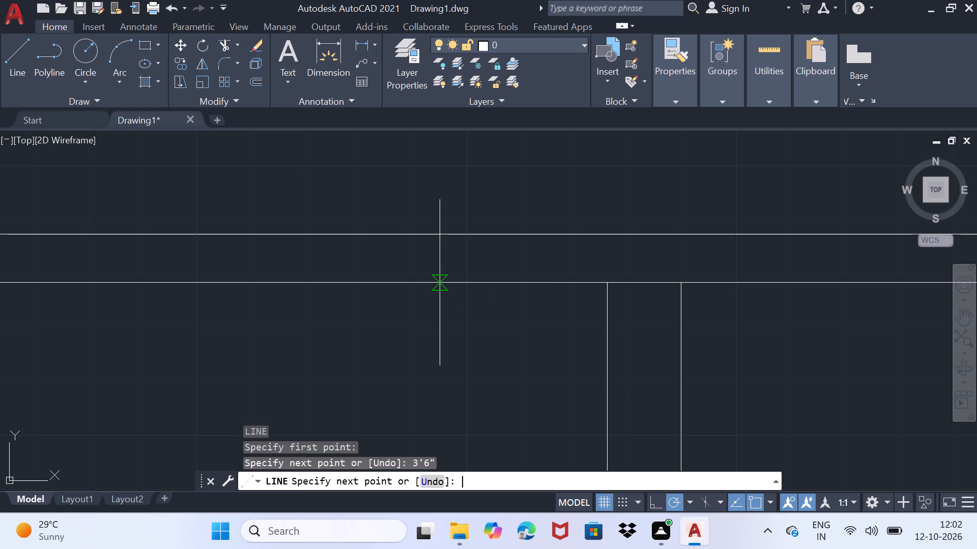
Continue the line 6'8" straight up from its left end, across the horizontal partition into the room above.
scroll(448, 179, down, 1)
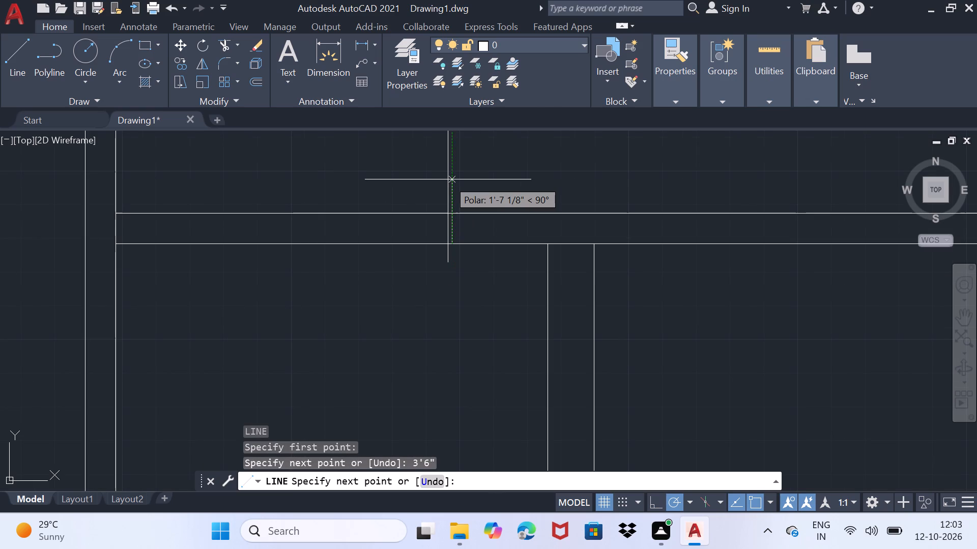
middle_drag(448, 179, 447, 203)
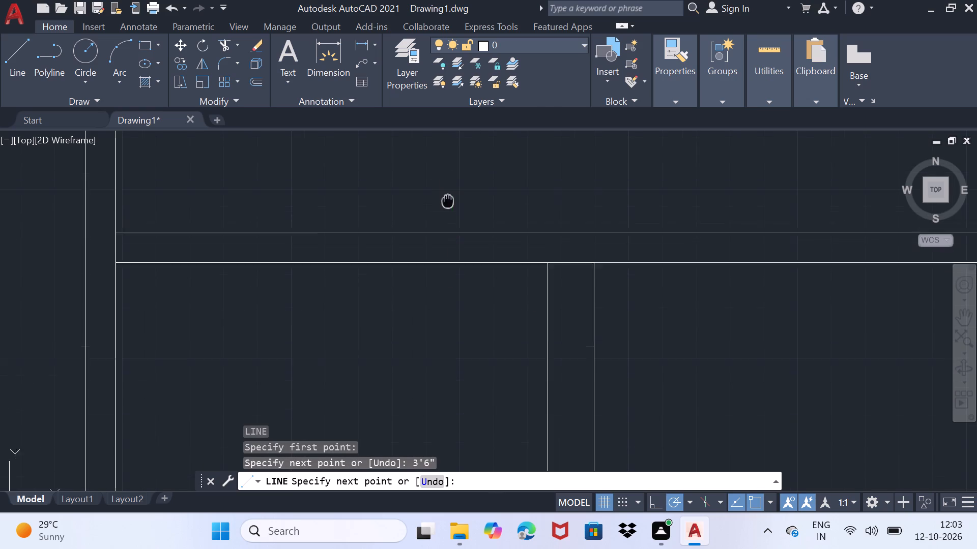
middle_drag(447, 203, 422, 320)
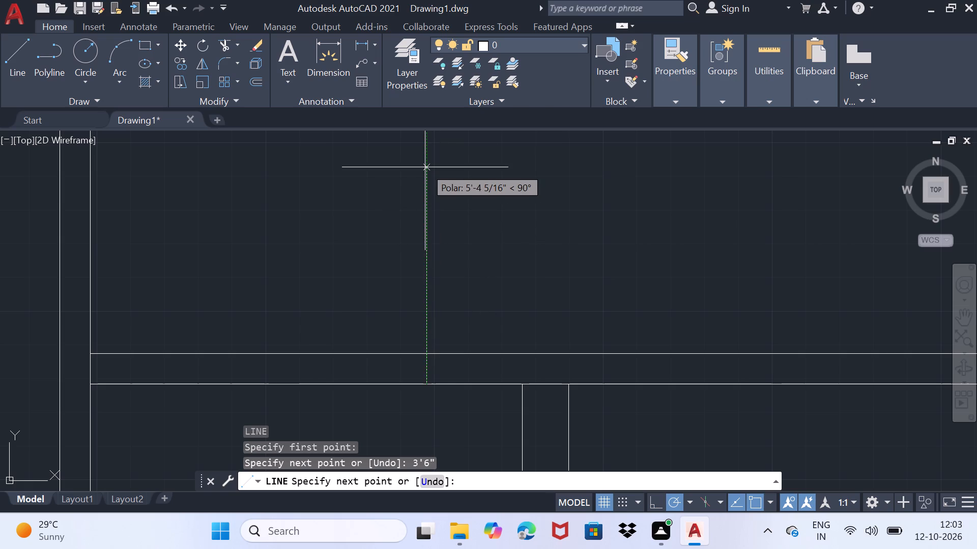
text(6'8)
key(shift+quotedbl)
key(Return)
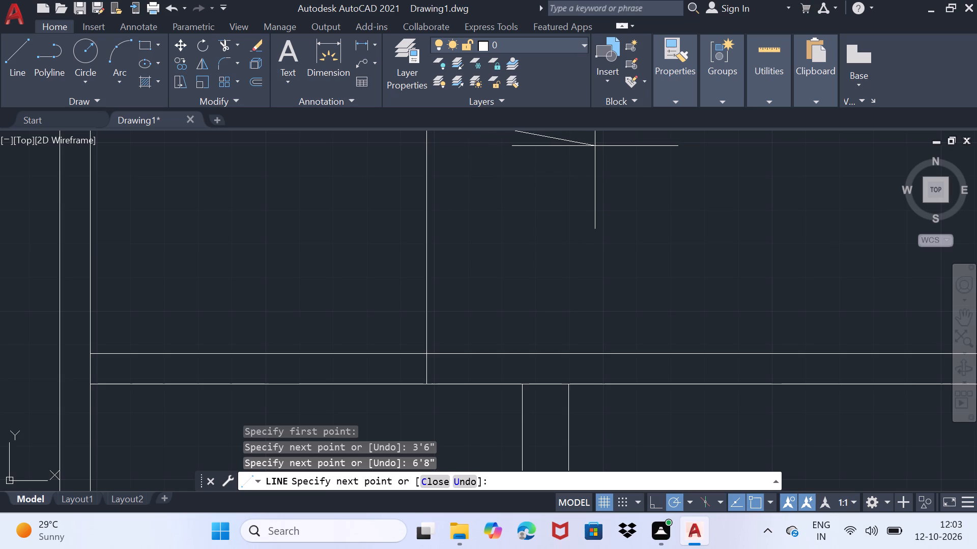
Continue the line 3'6" horizontally to the right from the top of the 6'8" segment.
middle_drag(597, 134, 539, 230)
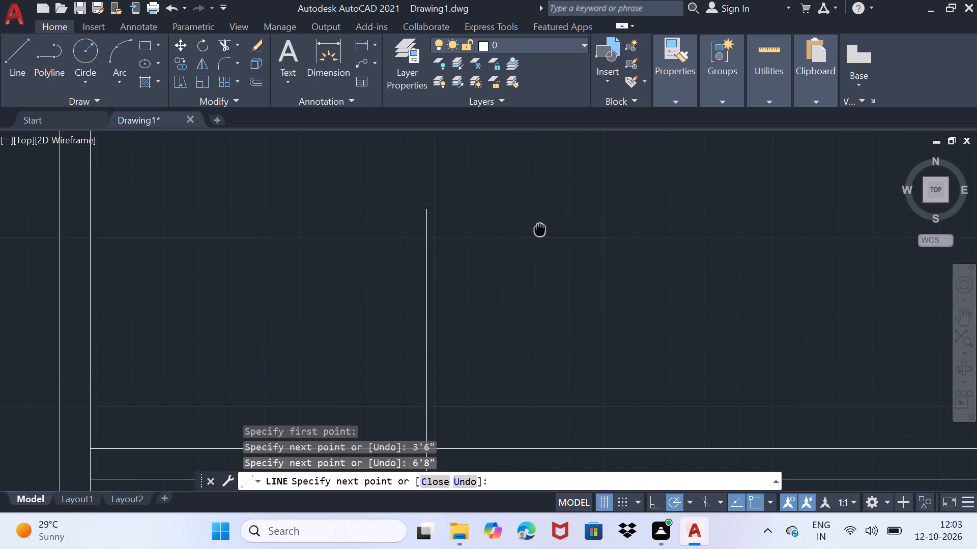
middle_drag(539, 230, 538, 229)
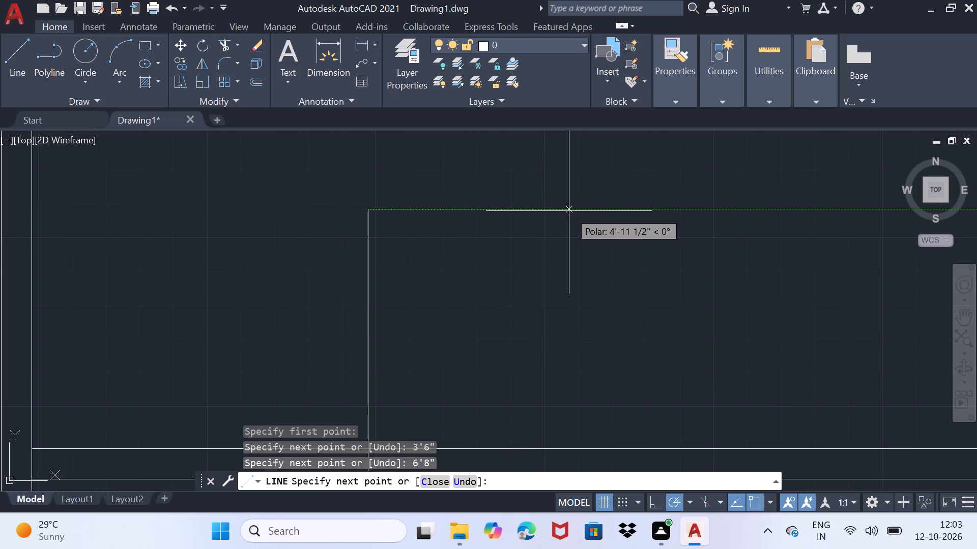
text(3')
text(6")
key(Return)
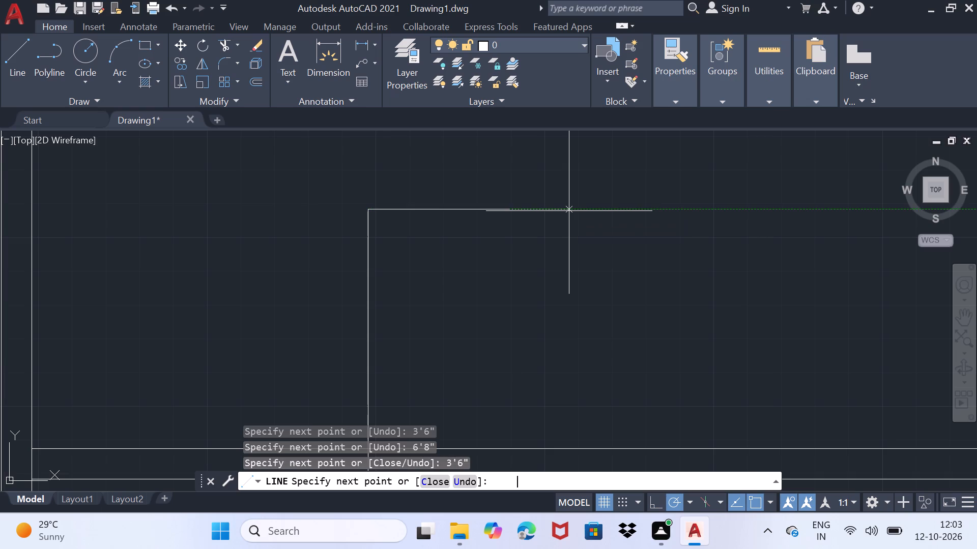
Close the 3'6" by 6'8" rectangle with a line straight down to the vertical partition's top right end.
scroll(531, 391, down, 2)
middle_drag(531, 394, 525, 305)
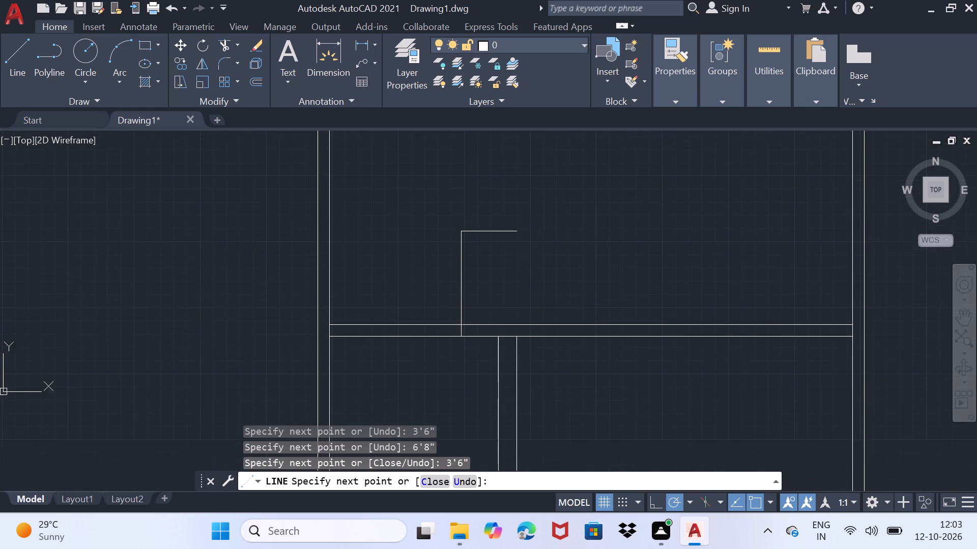
click(516, 344)
key(space)
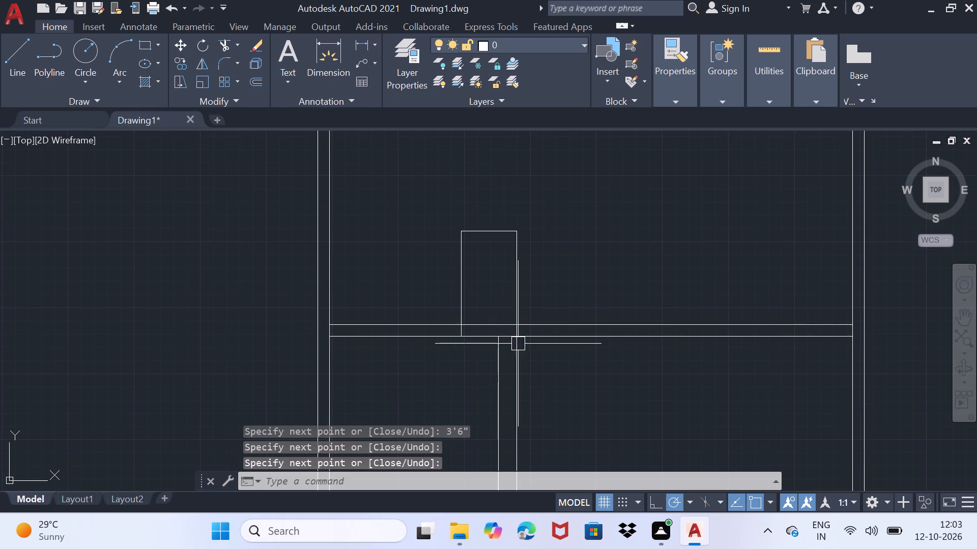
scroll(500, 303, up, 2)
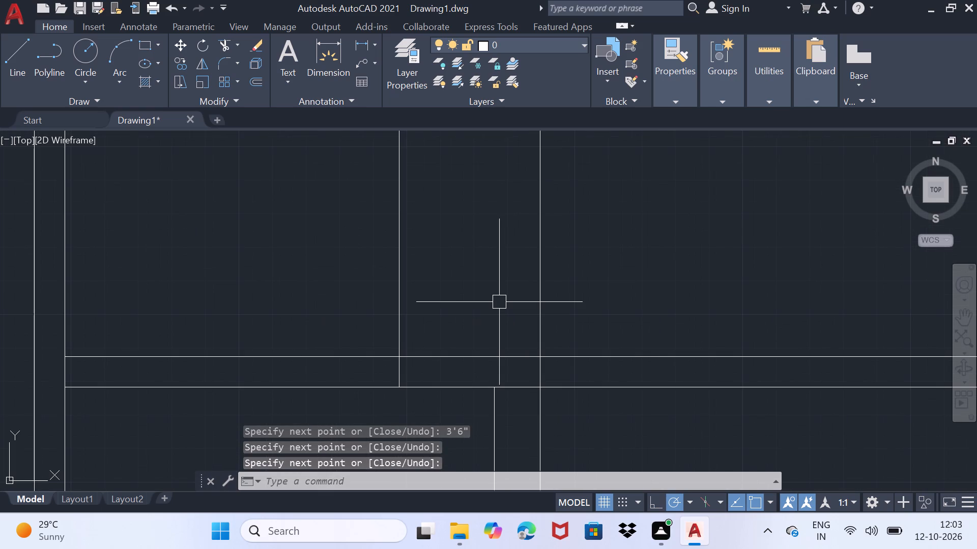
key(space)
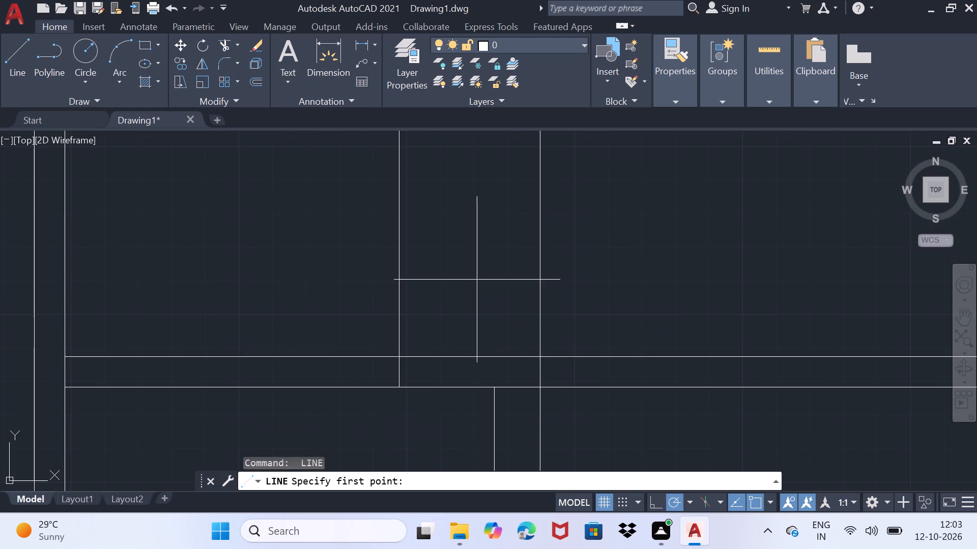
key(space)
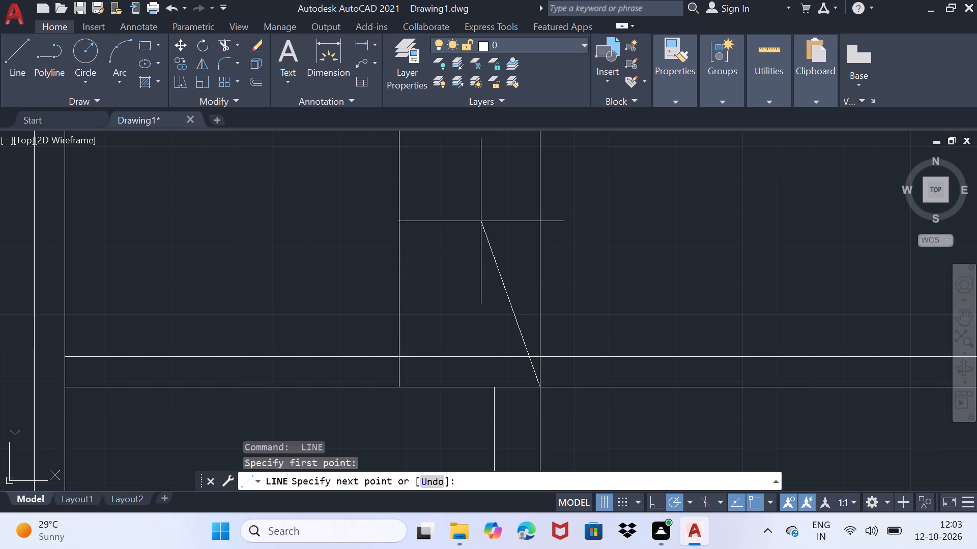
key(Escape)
Offset the left side of the 3'6" by 6'8" rectangle 6" inward.
key(o)
key(f)
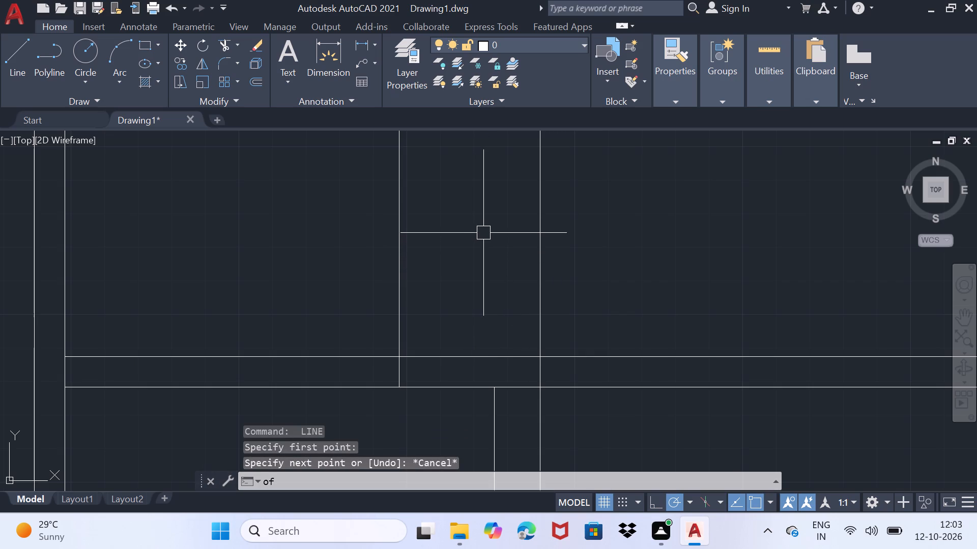
key(BackSpace)
key(BackSpace)
text(of)
key(Return)
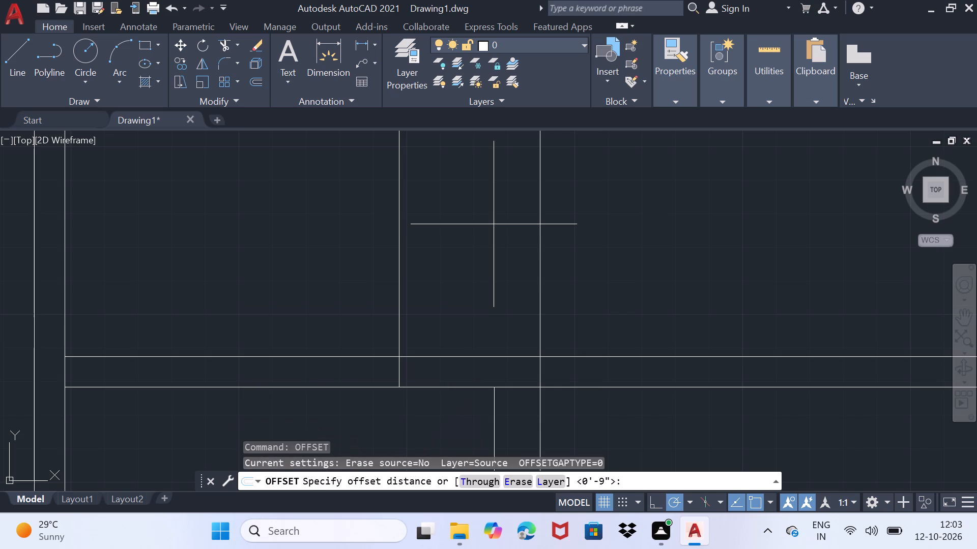
middle_drag(477, 271, 469, 280)
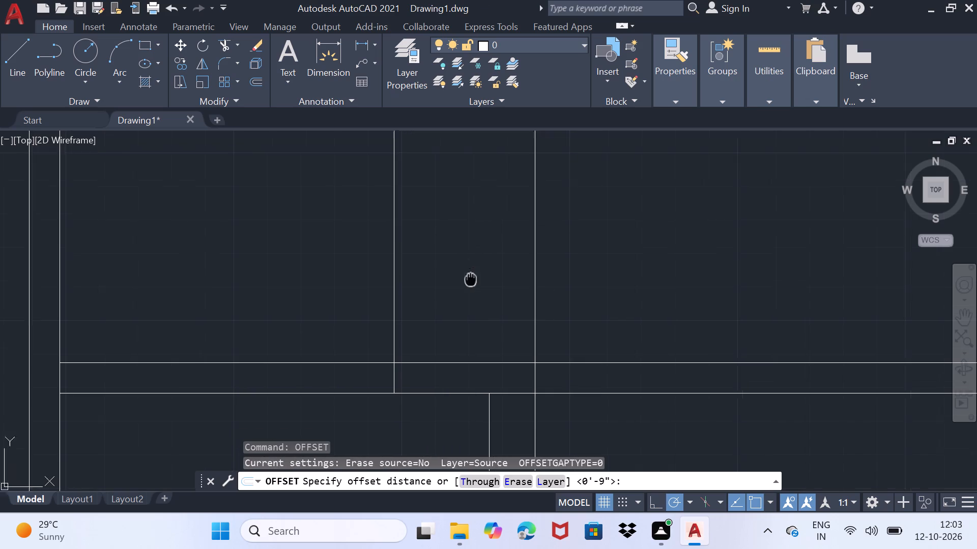
middle_drag(469, 280, 430, 322)
middle_drag(432, 320, 466, 278)
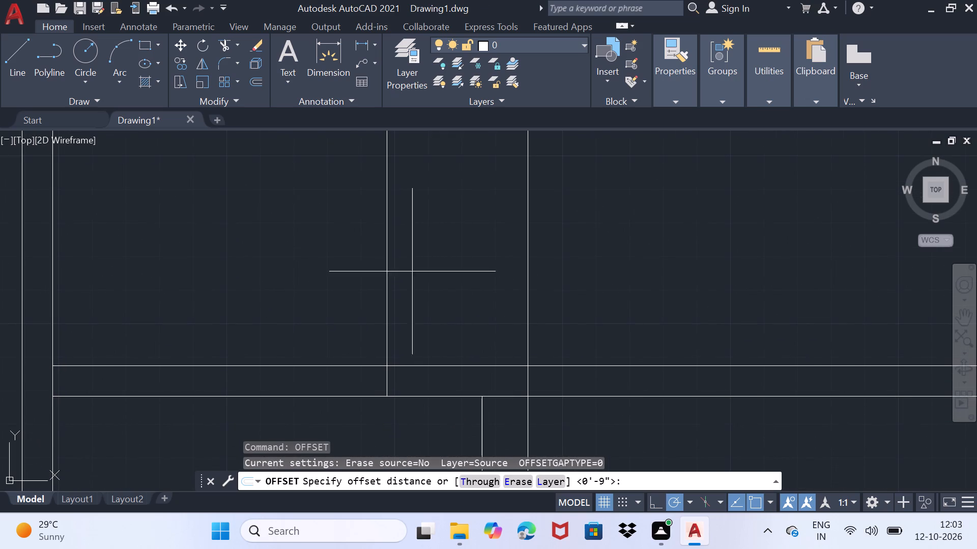
click(387, 248)
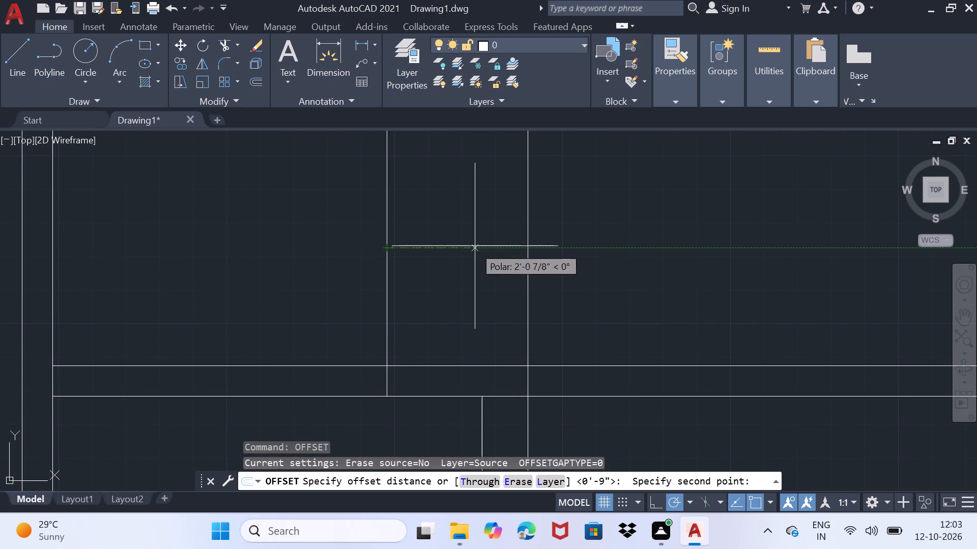
key(6)
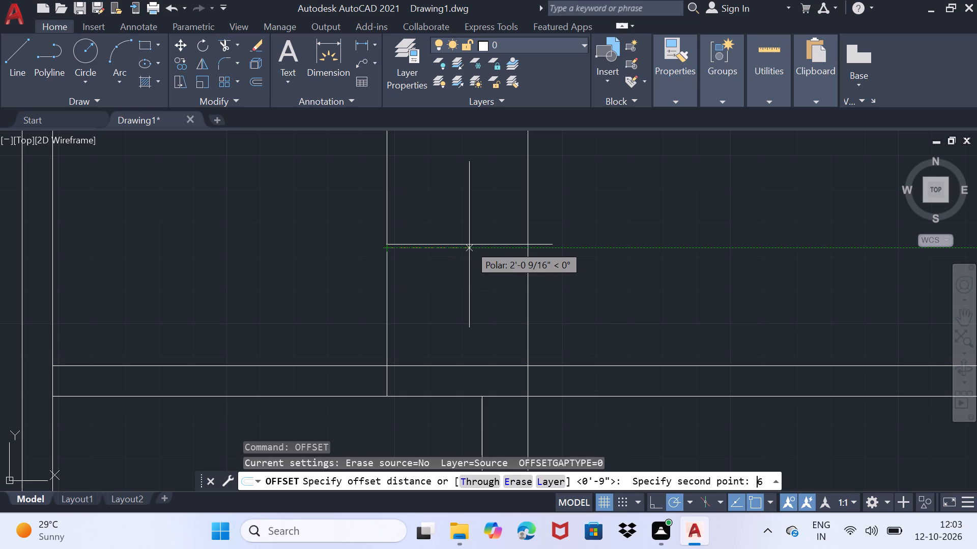
key(shift+quotedbl)
key(Return)
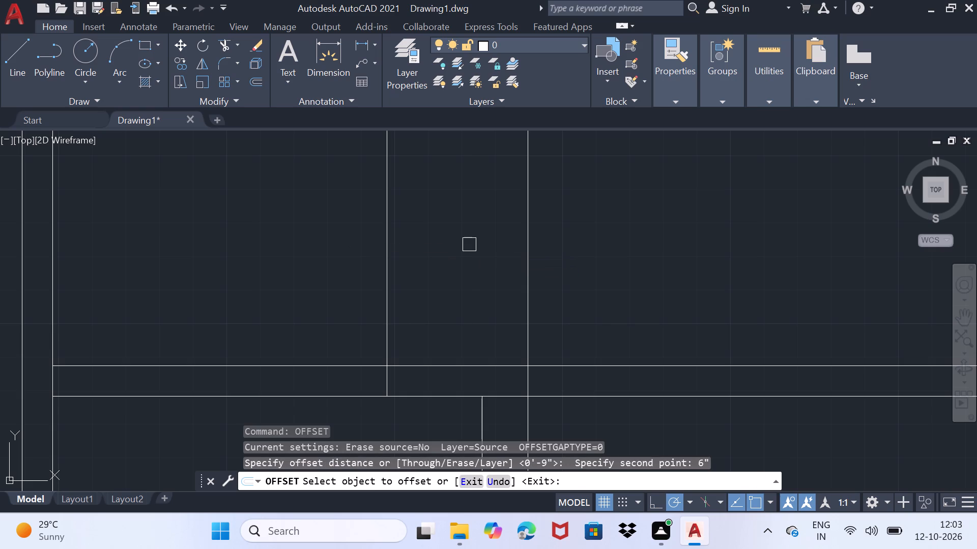
click(390, 242)
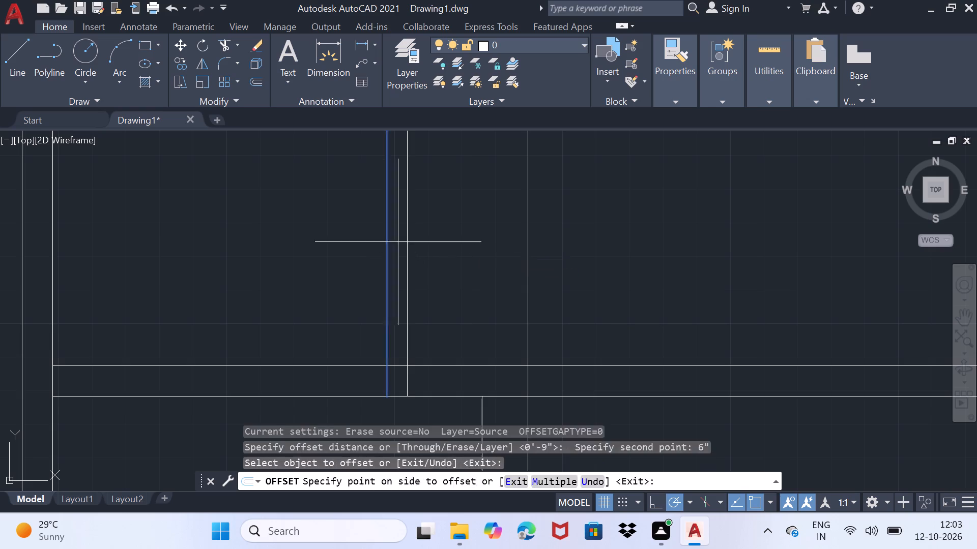
click(424, 248)
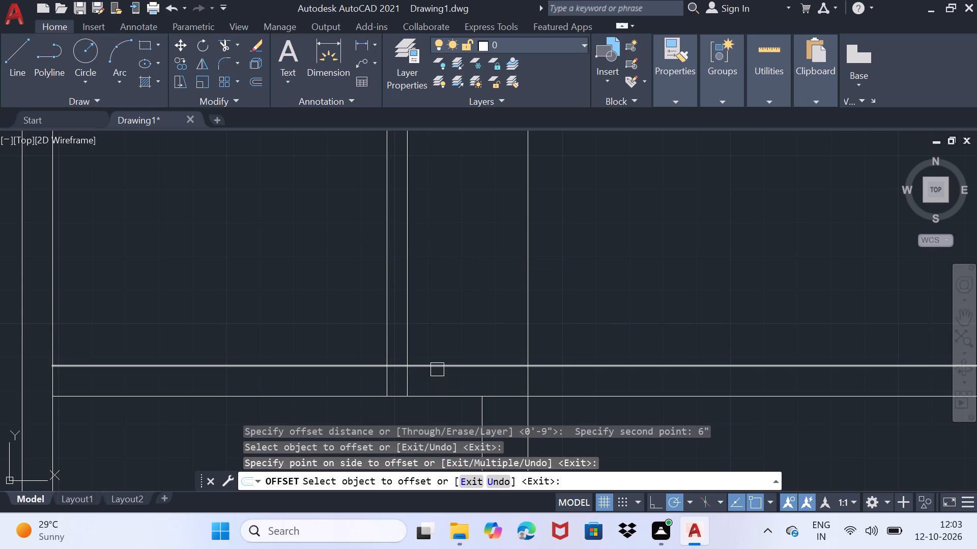
Offset the rectangle's right and top sides inward by the same 6" distance.
click(525, 297)
click(510, 296)
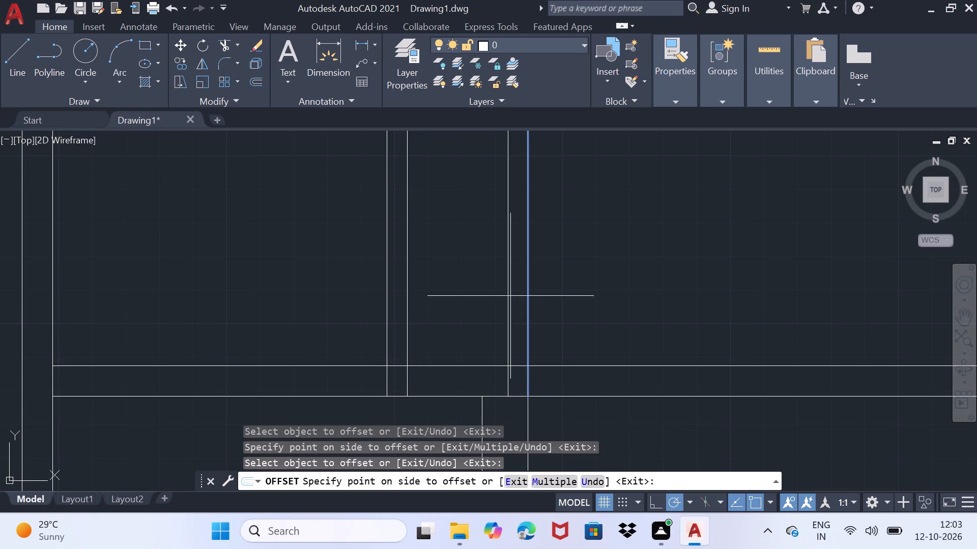
middle_drag(466, 256, 454, 330)
click(453, 202)
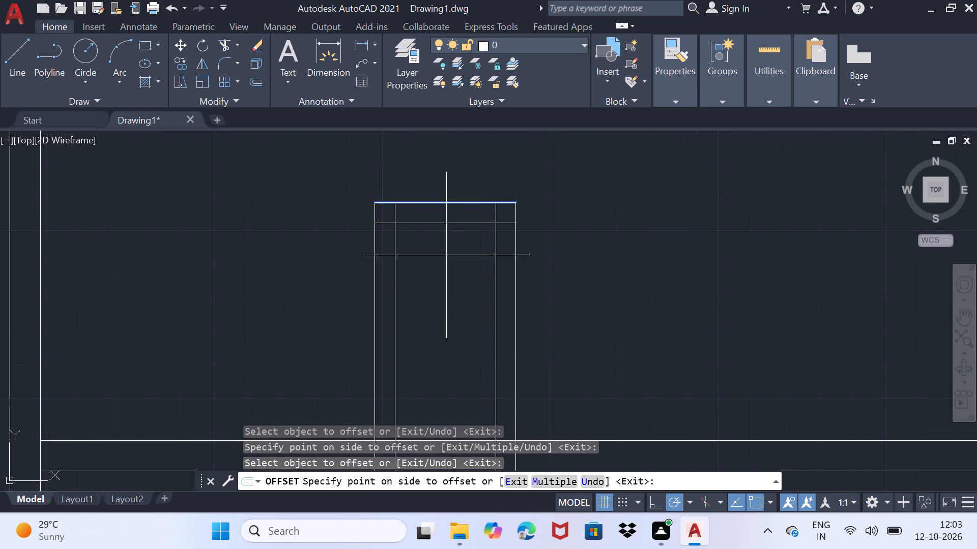
click(447, 258)
scroll(427, 223, up, 1)
key(space)
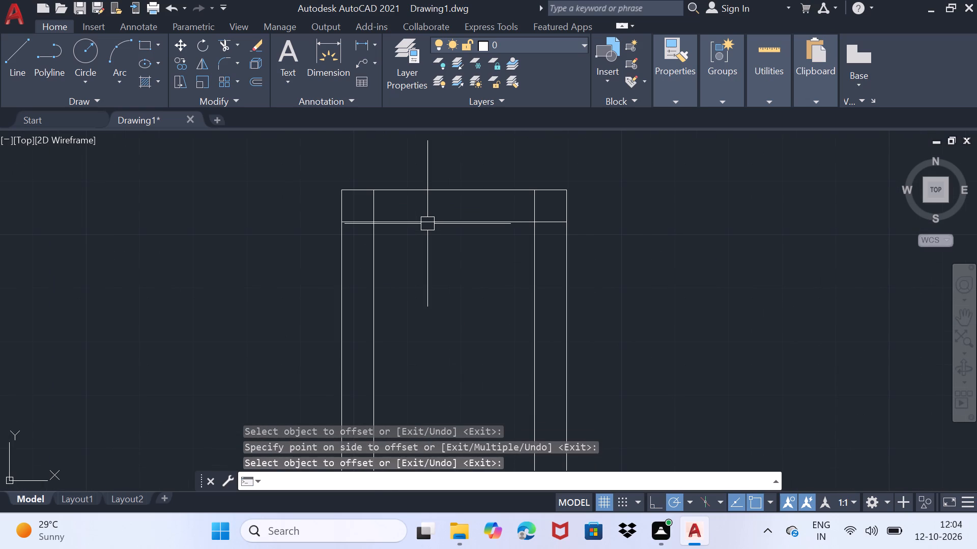
Trim the overlapping inner line ends at the rectangle's two top corners to form clean 6" wall corners.
text(tr)
key(Return)
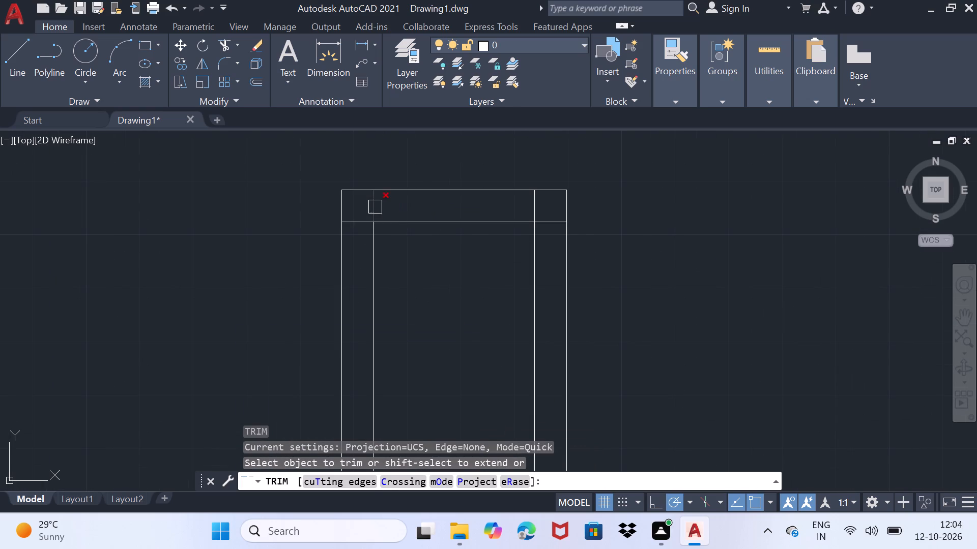
click(375, 206)
click(364, 220)
click(536, 207)
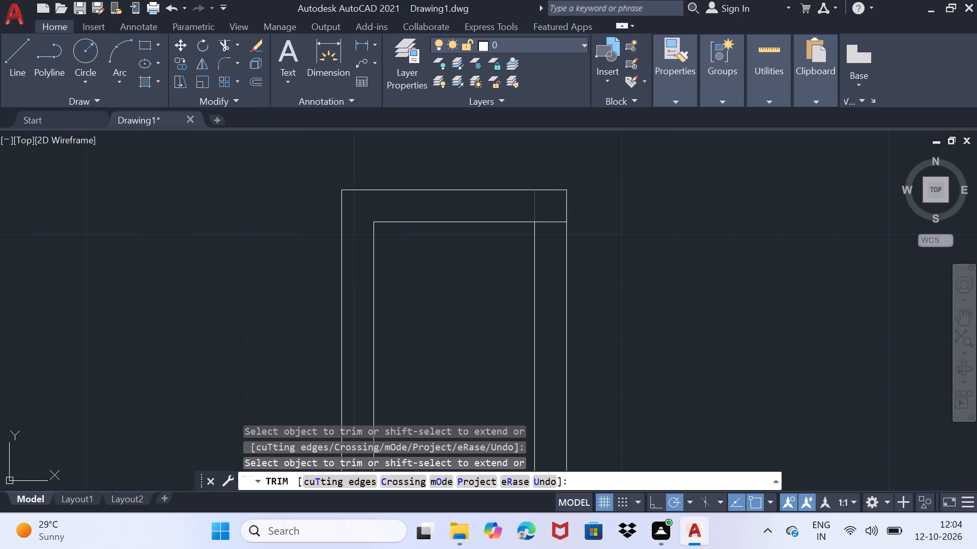
click(546, 220)
Trim the rectangle's left wall open into the horizontal partition and cut off both side walls' lines inside the partition's thickness.
scroll(538, 246, down, 2)
middle_drag(485, 302, 484, 191)
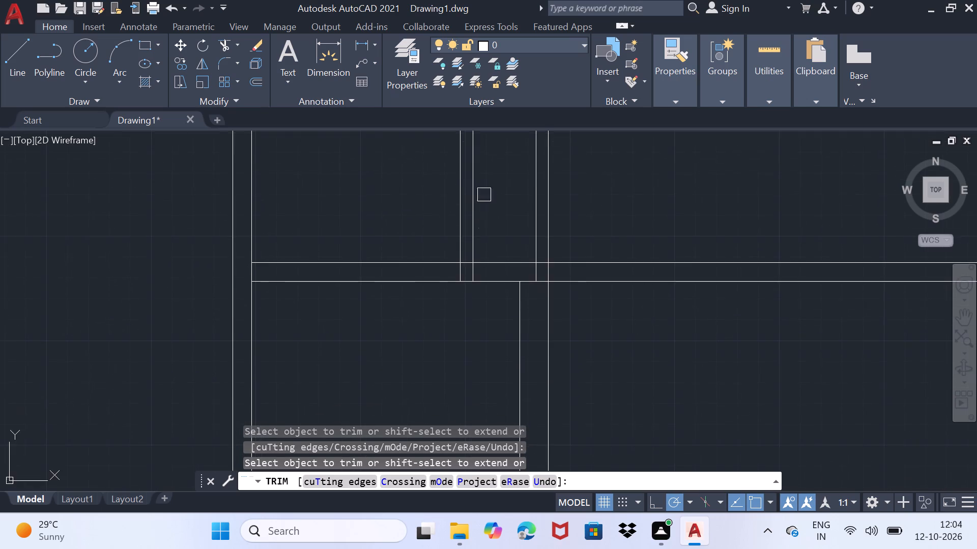
scroll(474, 258, up, 3)
click(441, 278)
drag(402, 309, 528, 318)
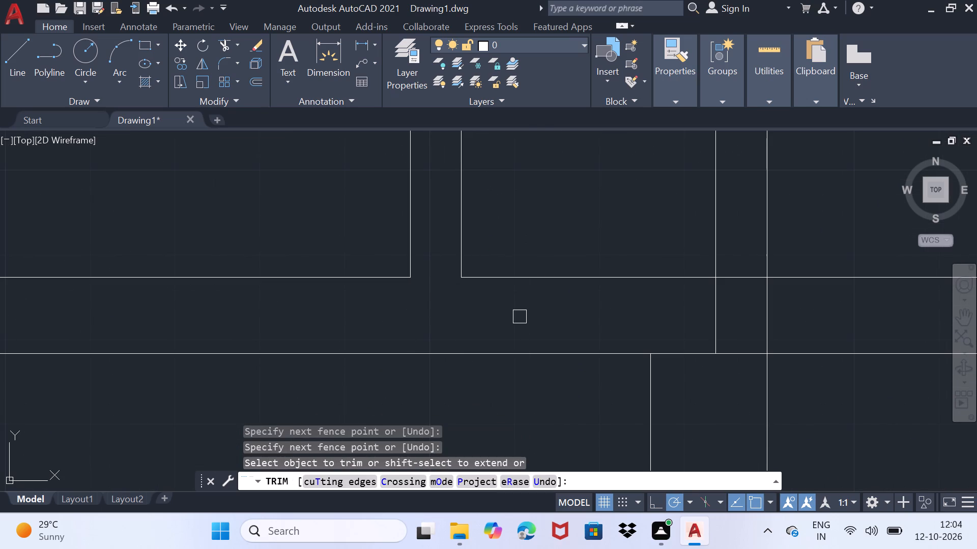
drag(706, 319, 790, 307)
Trim the partition's lower line across the vertical partition and its upper line across the rectangle's right wall.
scroll(730, 313, down, 3)
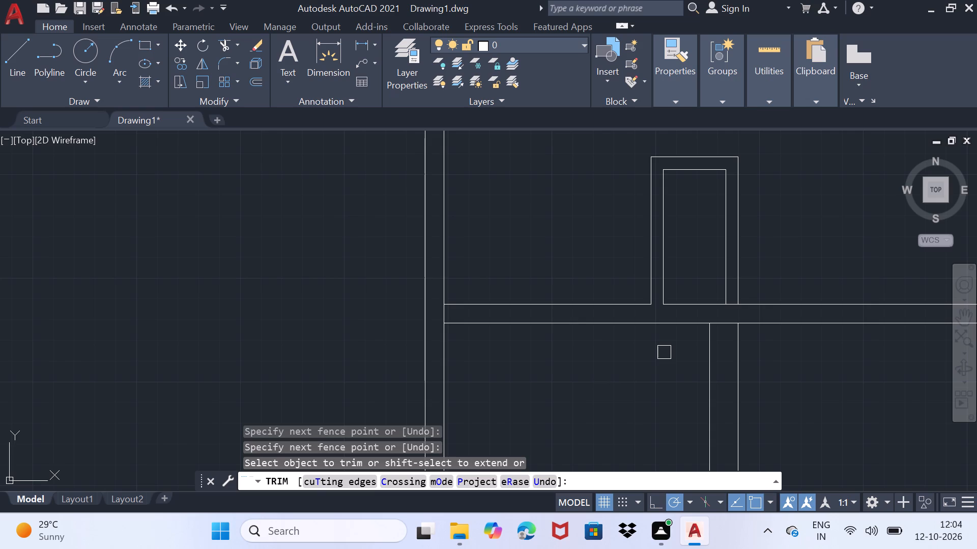
middle_drag(655, 352, 630, 380)
scroll(697, 368, up, 2)
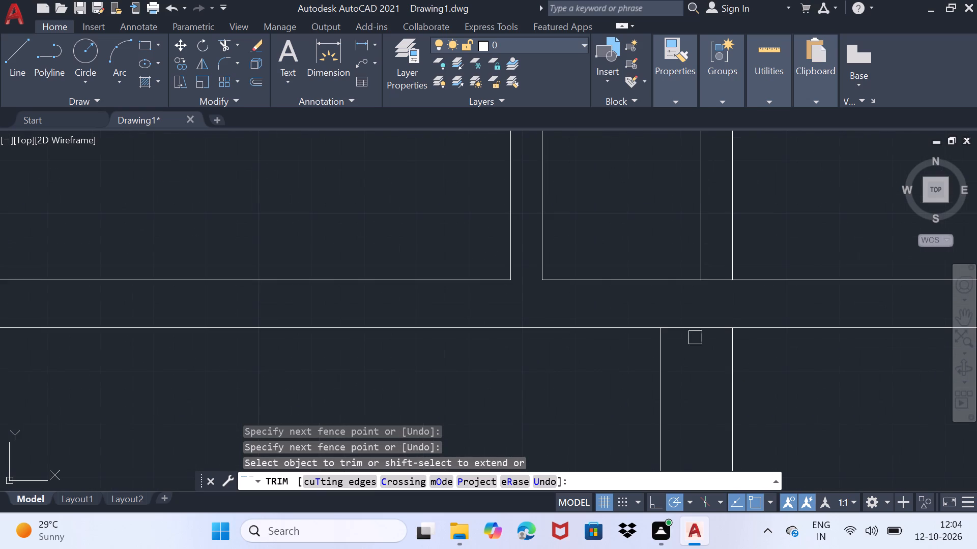
drag(695, 337, 696, 327)
click(719, 270)
scroll(710, 304, down, 3)
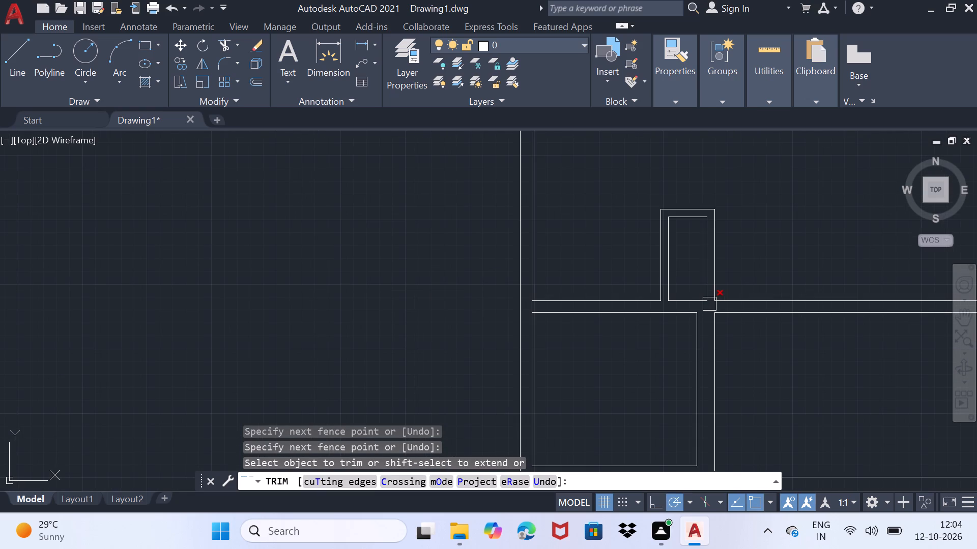
scroll(675, 339, up, 1)
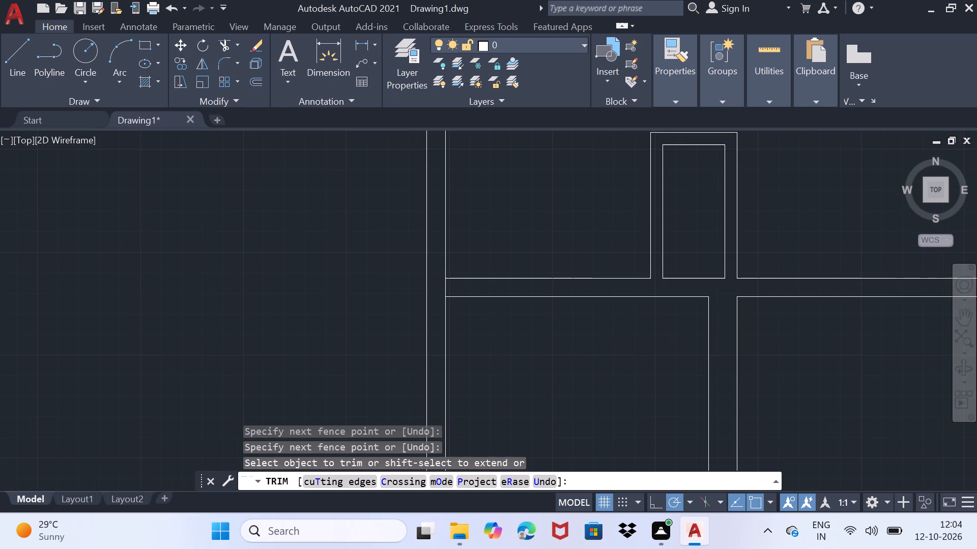
key(space)
Draw a line from the vertical partition's left line leftward below the rectangle's outer left side, and up to that side's bottom end.
key(l)
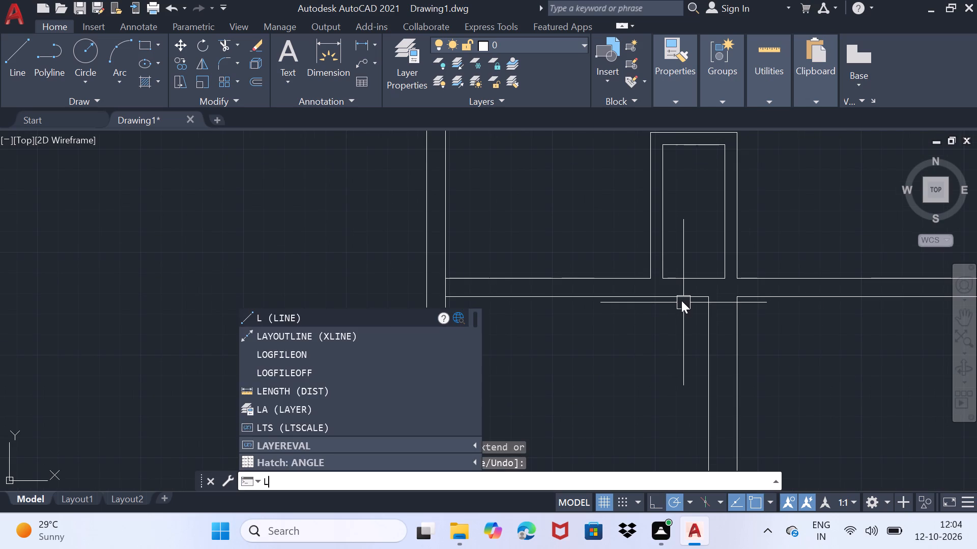
key(Return)
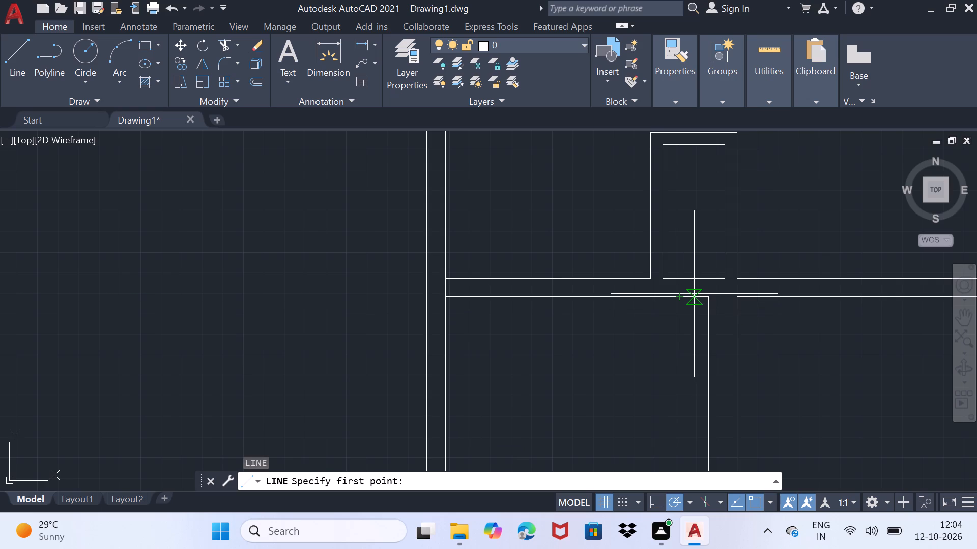
scroll(694, 294, down, 2)
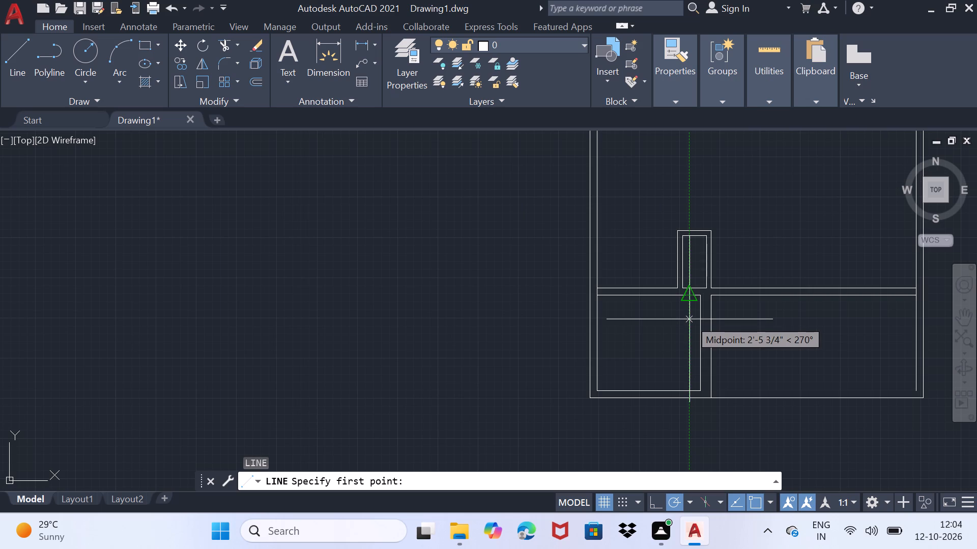
scroll(697, 287, up, 1)
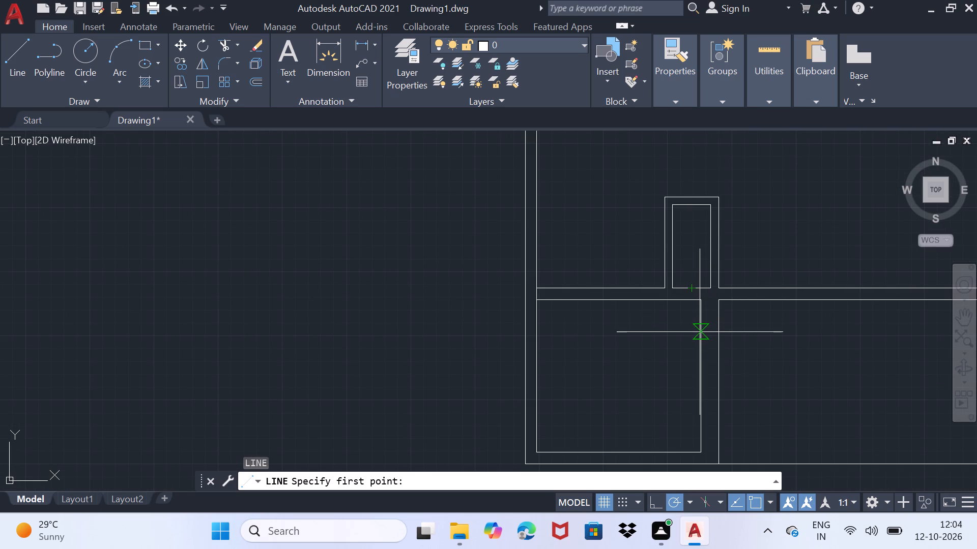
click(700, 332)
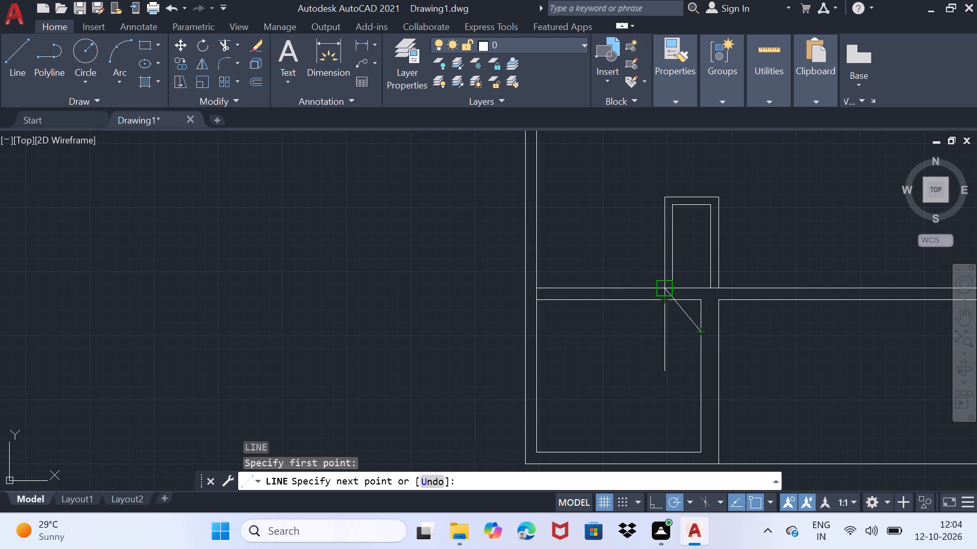
click(671, 331)
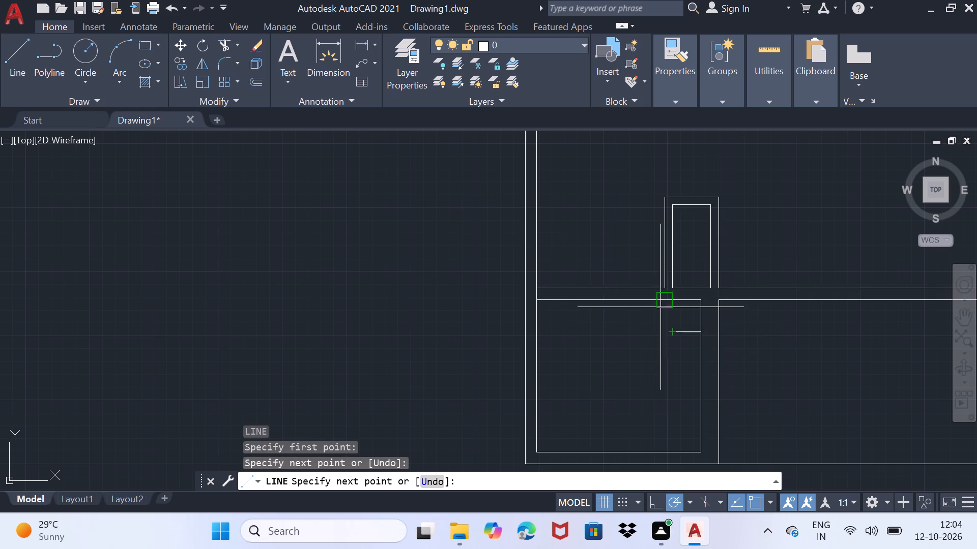
click(665, 332)
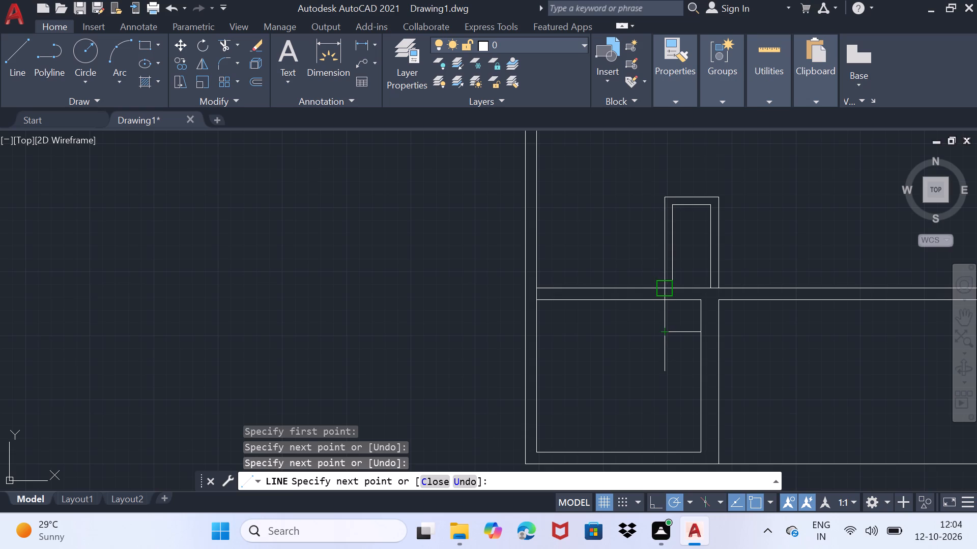
click(667, 291)
key(space)
Draw lines from the enclosure's outer right side down the vertical partition's right line and across to its left line, closing the extended bottom.
scroll(665, 318, up, 3)
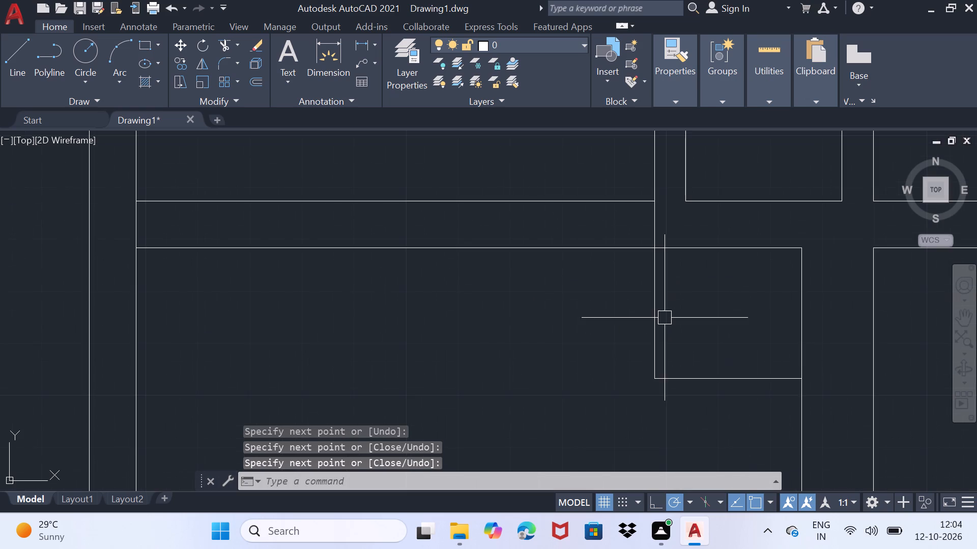
middle_drag(670, 318, 570, 326)
scroll(571, 327, down, 1)
scroll(670, 303, up, 2)
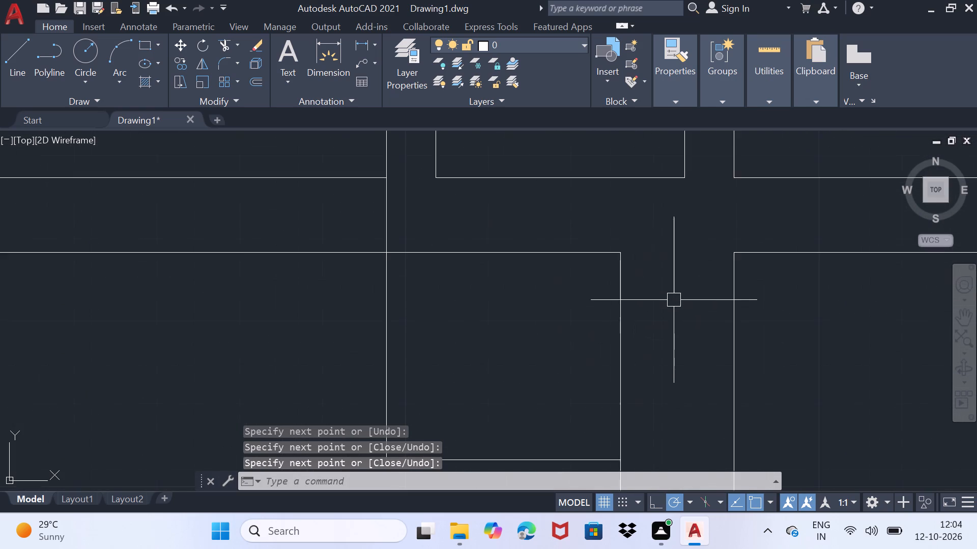
scroll(683, 294, down, 2)
key(l)
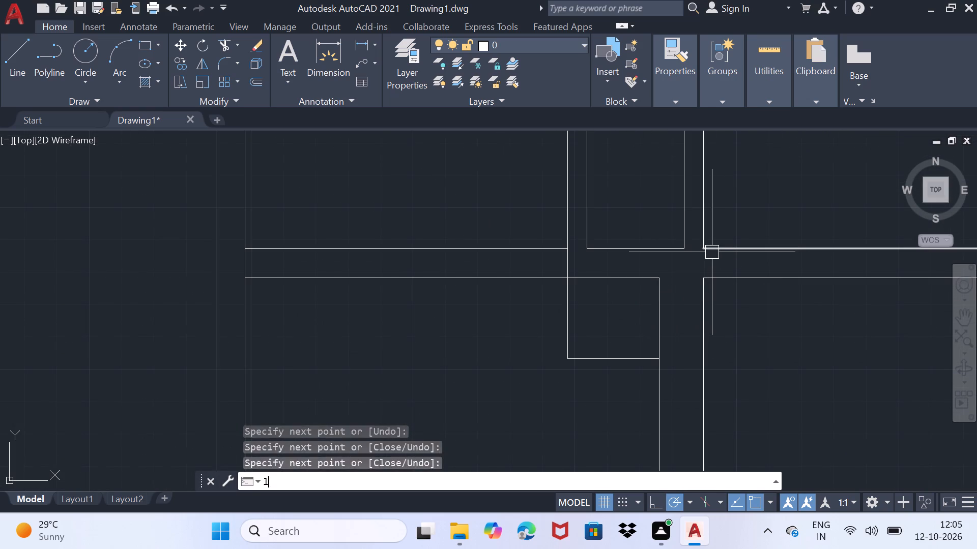
key(Return)
click(704, 252)
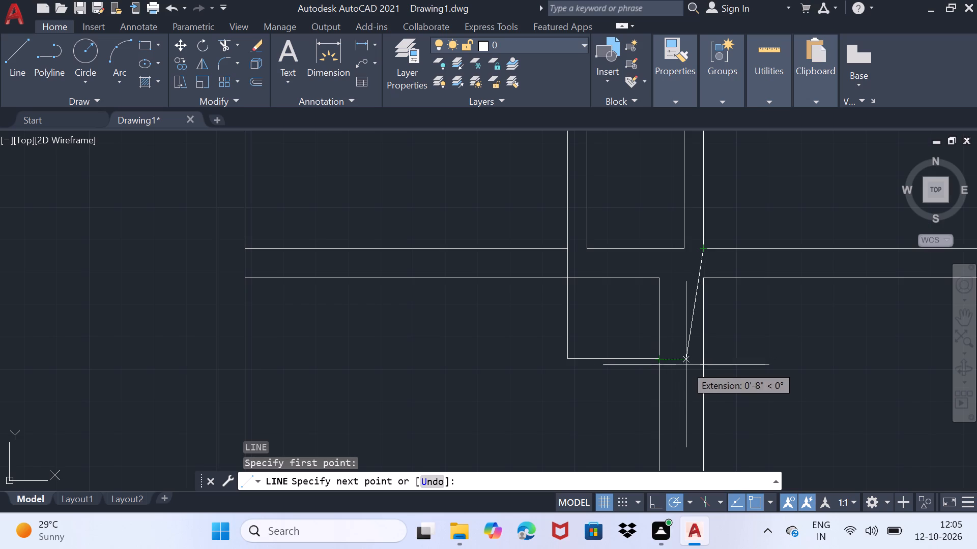
click(700, 361)
click(659, 357)
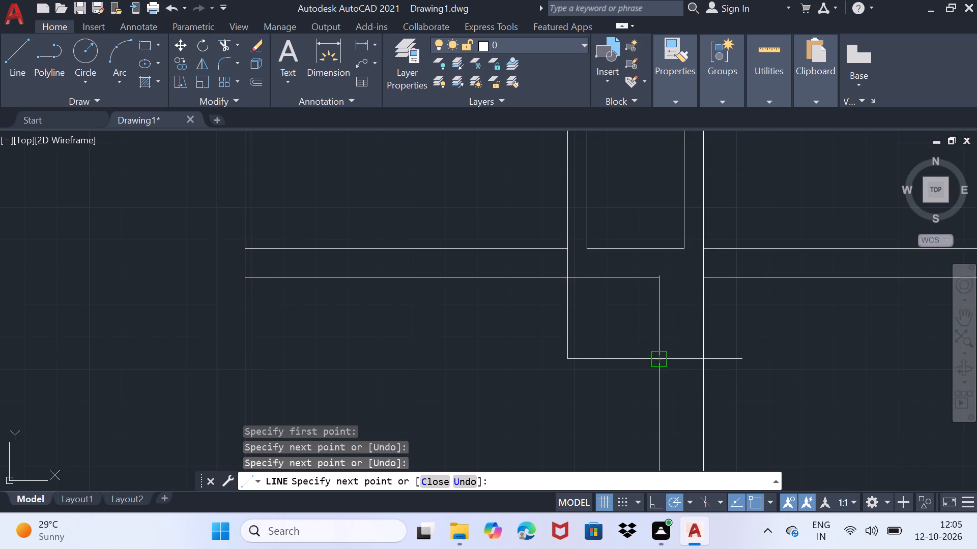
key(space)
Trim away the horizontal partition's lines and the vertical partition's left line inside the extended enclosure.
scroll(636, 368, down, 2)
scroll(628, 341, up, 1)
middle_drag(628, 340, 605, 355)
scroll(613, 365, up, 1)
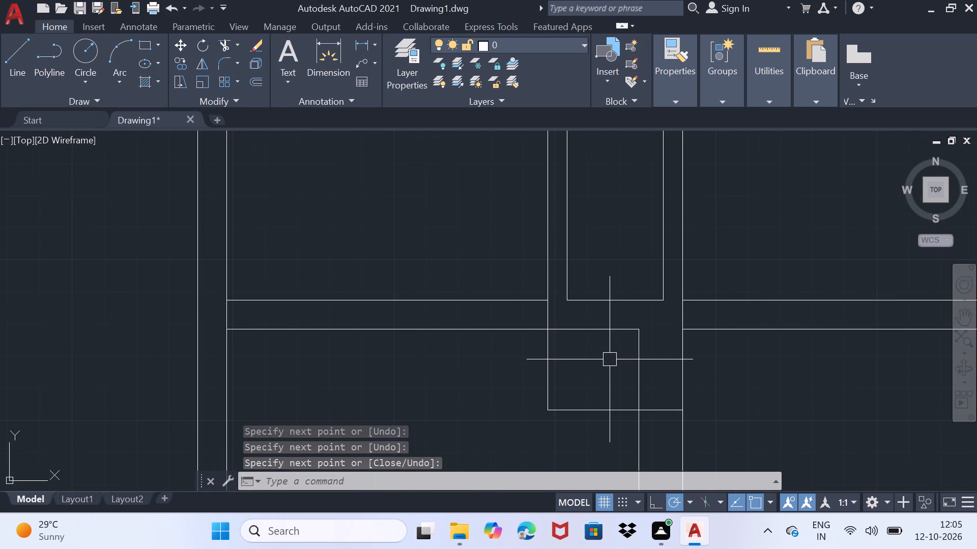
scroll(610, 359, down, 1)
middle_drag(610, 359, 471, 382)
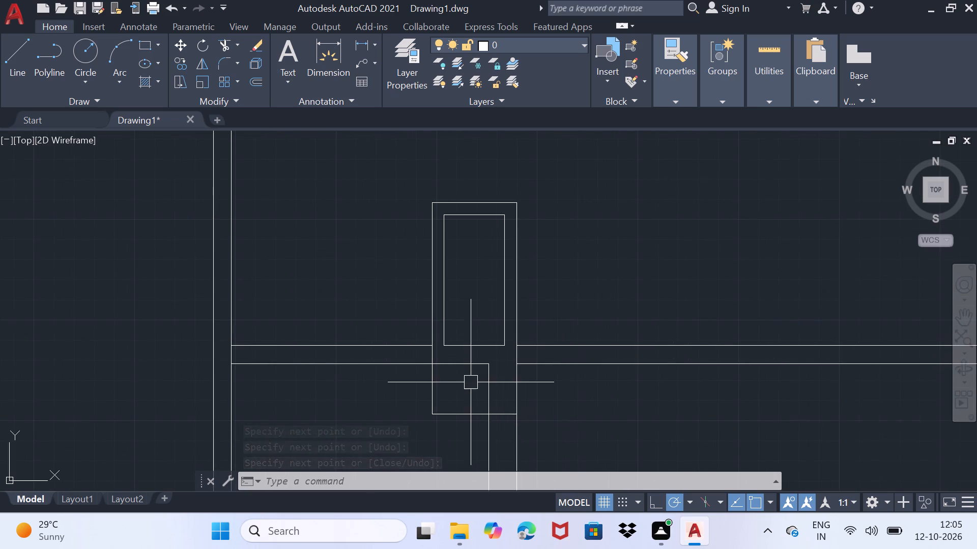
scroll(469, 379, up, 2)
scroll(470, 376, down, 1)
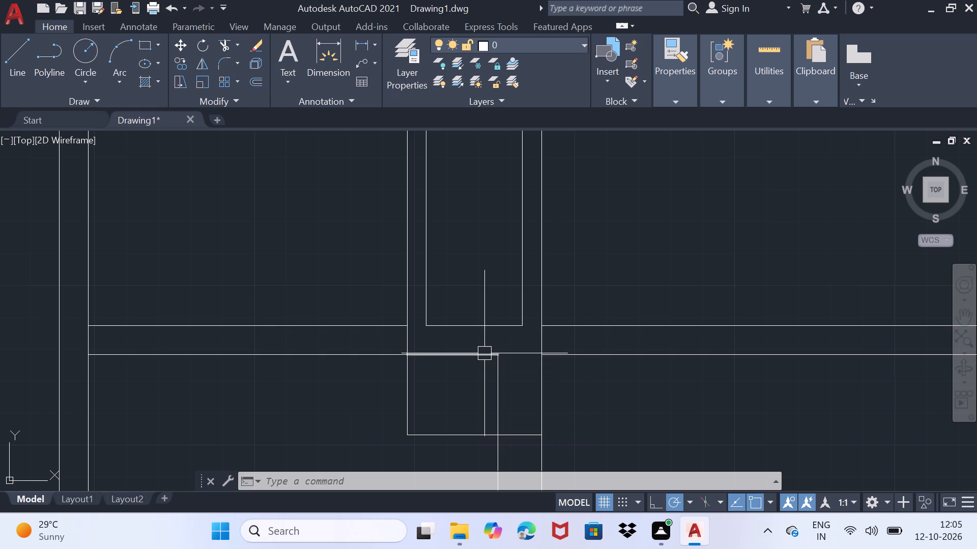
text(tr)
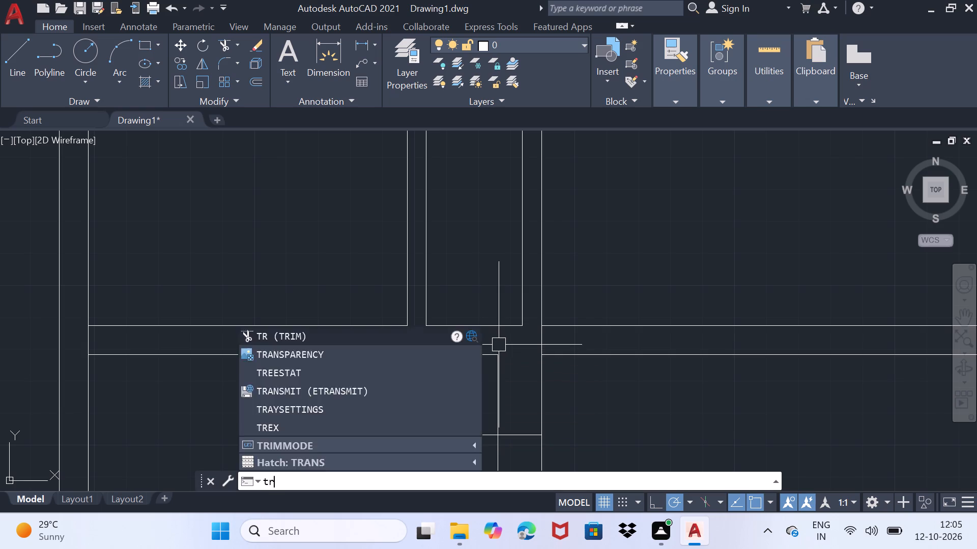
key(Return)
drag(480, 310, 472, 362)
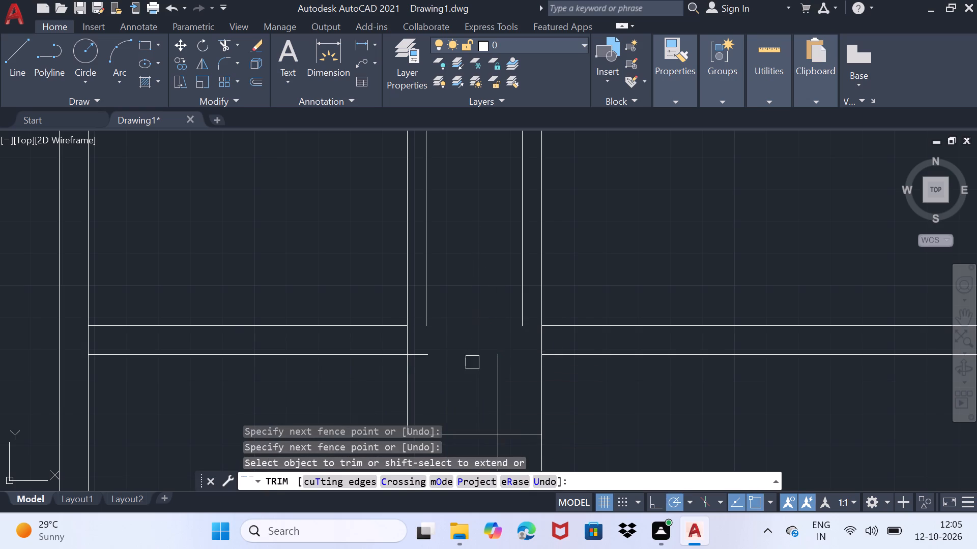
drag(482, 374, 508, 375)
Remove the enclosure's old inner left, right and top lines and the leftover partition line stub with Trim.
click(431, 345)
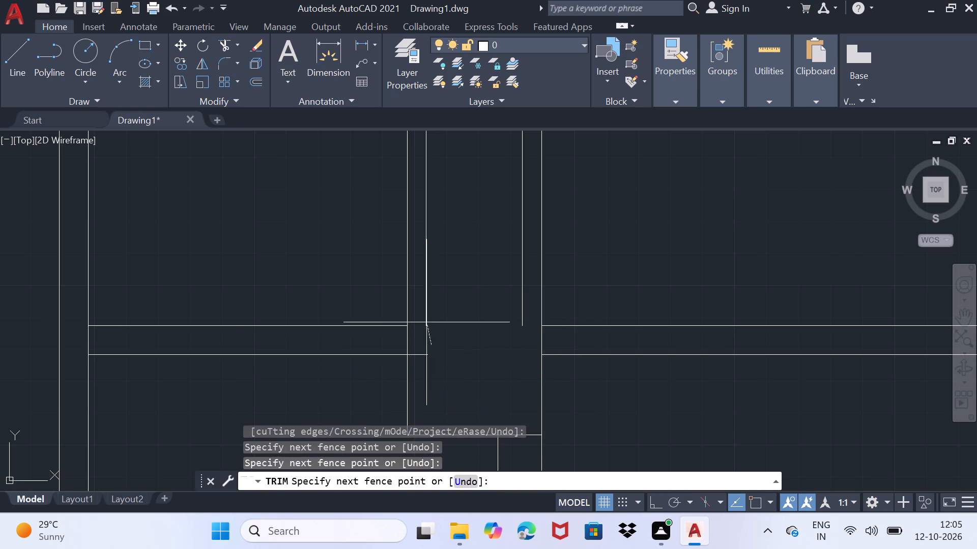
drag(428, 315, 432, 302)
click(430, 301)
click(424, 356)
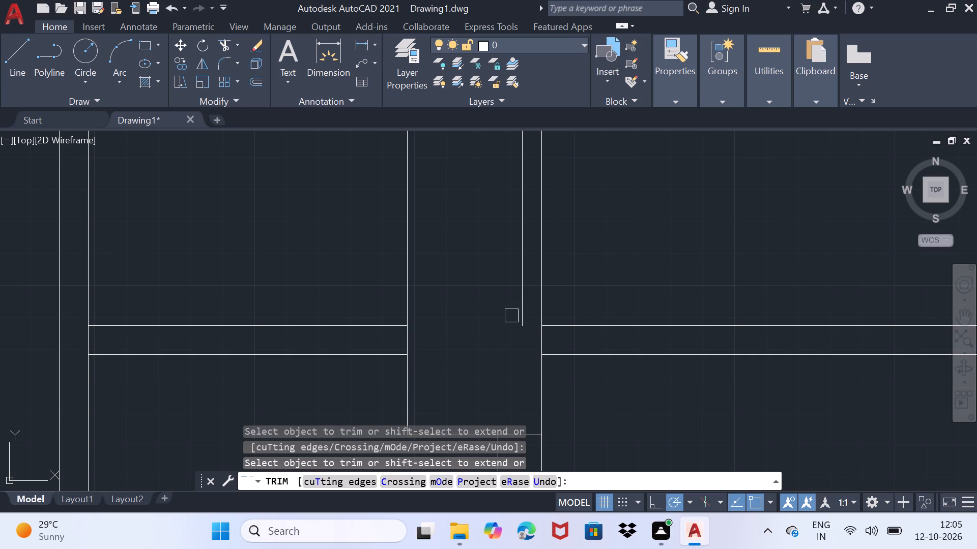
click(518, 312)
scroll(502, 325, down, 3)
middle_drag(497, 341, 506, 307)
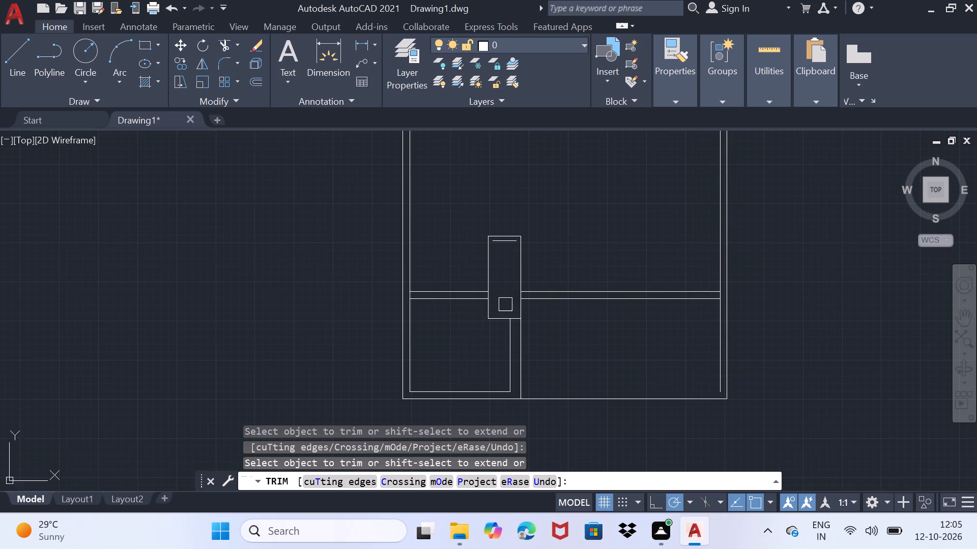
scroll(505, 301, up, 2)
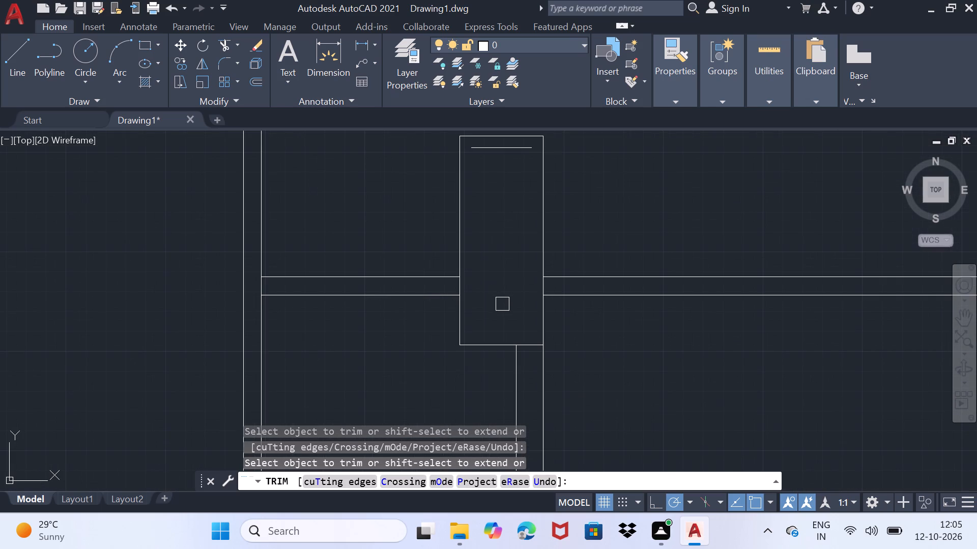
click(513, 152)
key(space)
key(space)
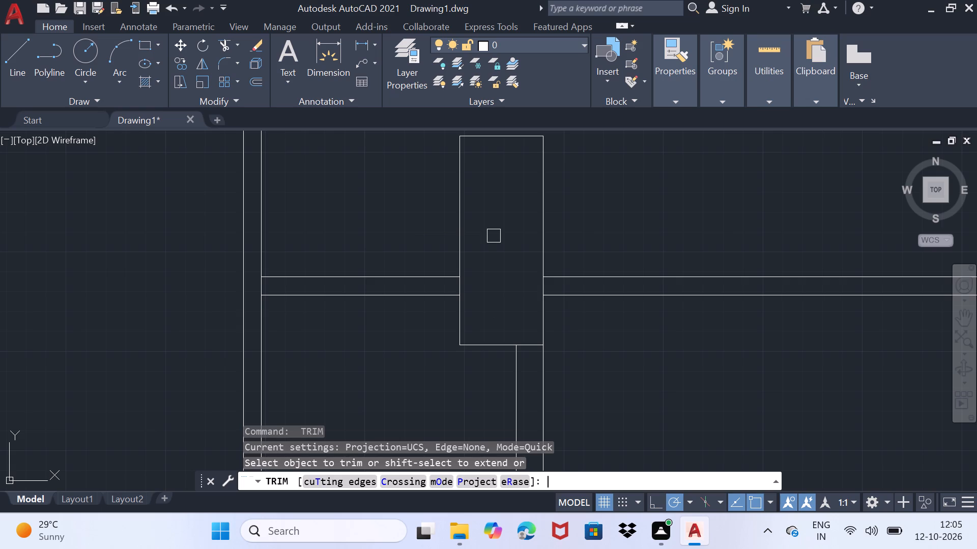
key(Escape)
Offset both segments of the extended enclosure's outer right side 6" inward.
key(o)
key(f)
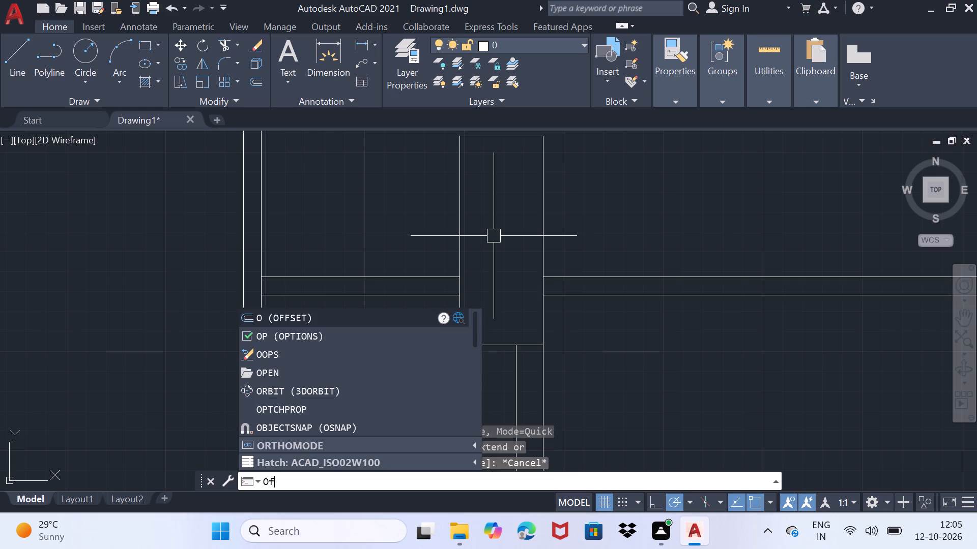
key(Return)
click(545, 220)
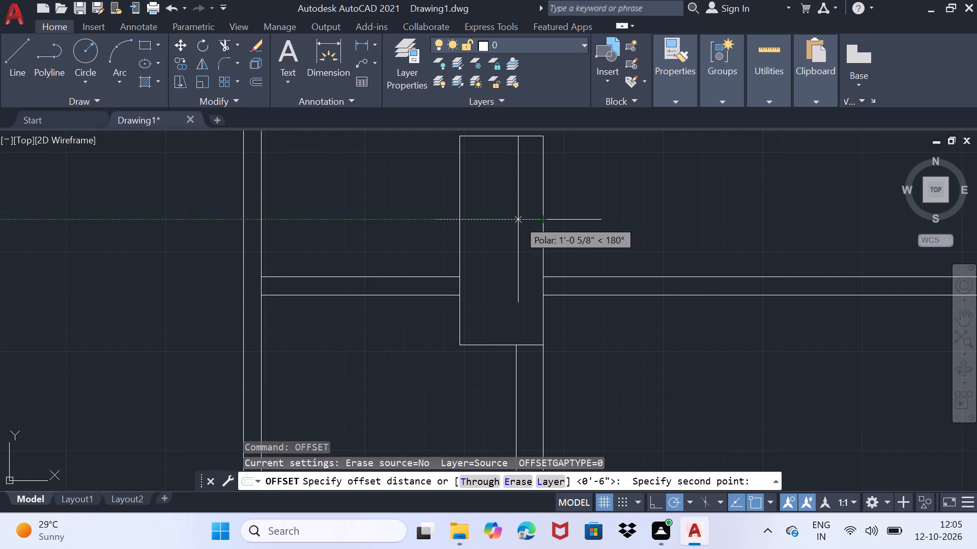
key(6)
key(shift+quotedbl)
key(Return)
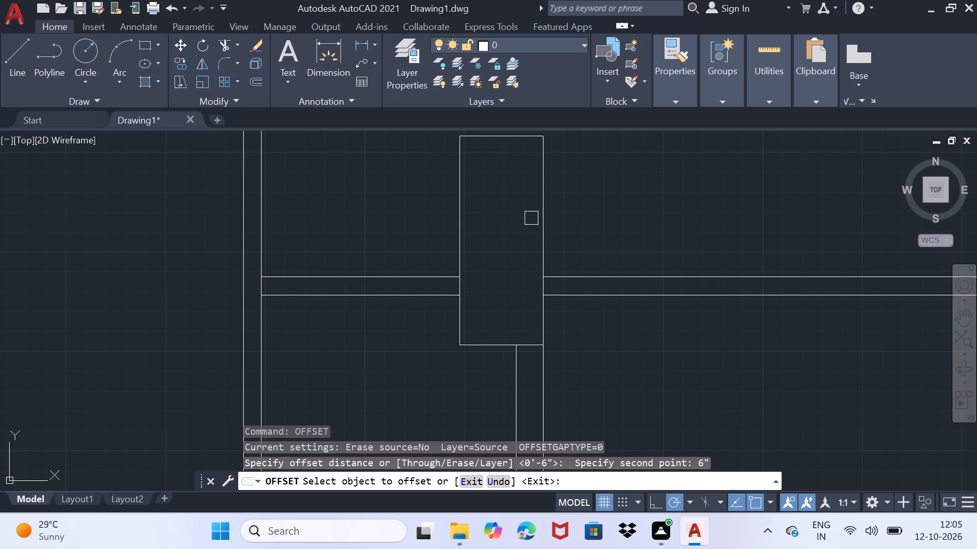
click(542, 217)
click(516, 225)
click(542, 291)
click(528, 291)
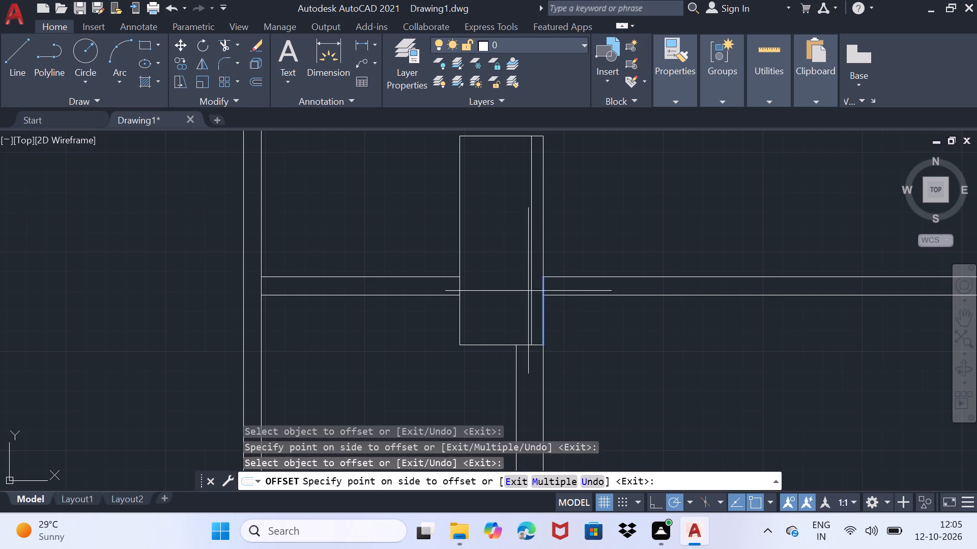
Offset the enclosure's outer bottom, left and top lines 6" inward.
click(501, 343)
click(505, 317)
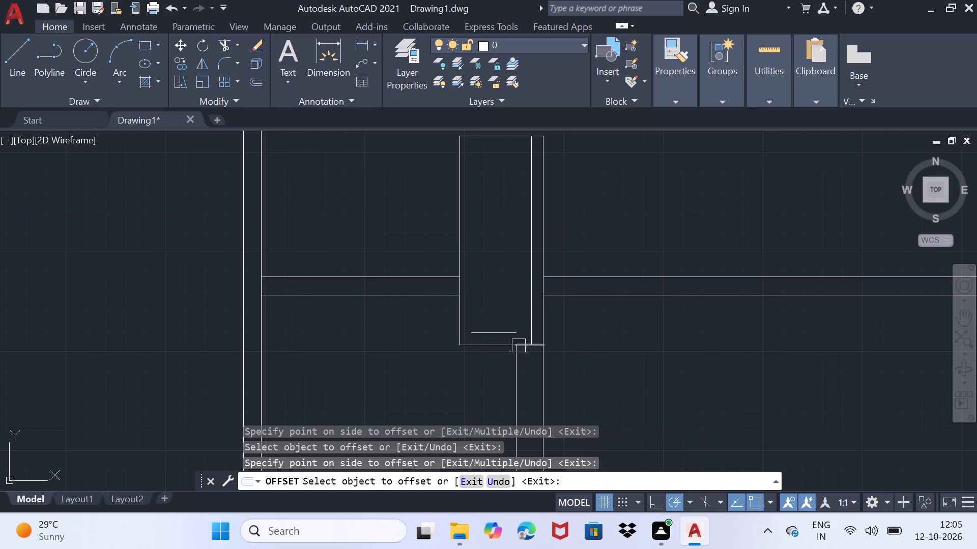
click(523, 347)
click(527, 329)
click(460, 328)
click(473, 322)
click(461, 255)
click(474, 255)
click(503, 139)
click(494, 156)
key(space)
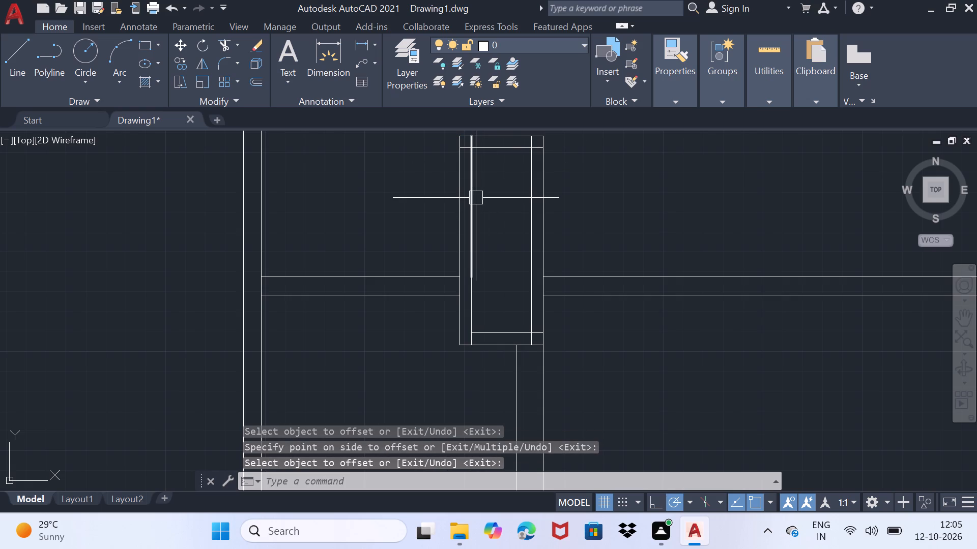
Trim the overlapping inner line ends at the enclosure's two top corners.
middle_drag(475, 199, 463, 247)
text(tr)
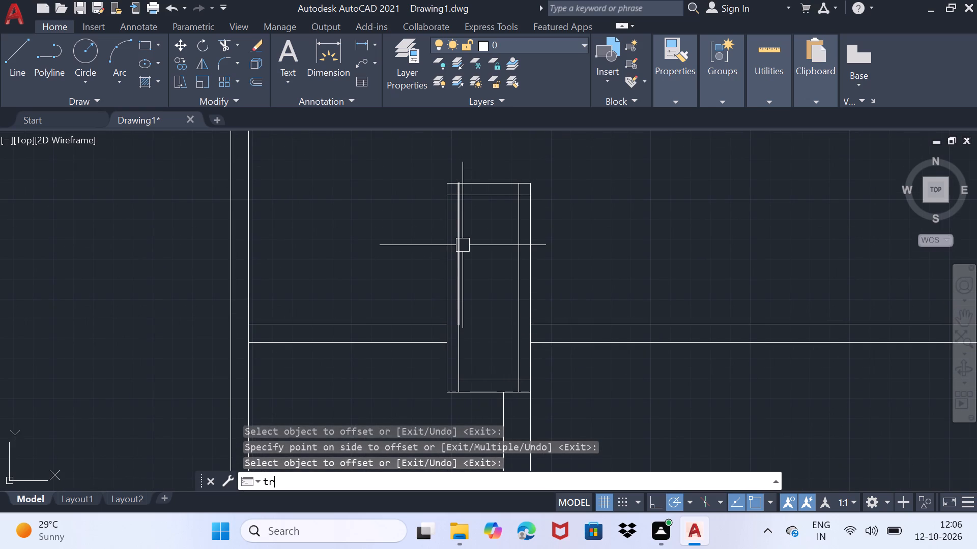
key(shift+Return)
scroll(461, 214, up, 3)
middle_drag(437, 186, 417, 260)
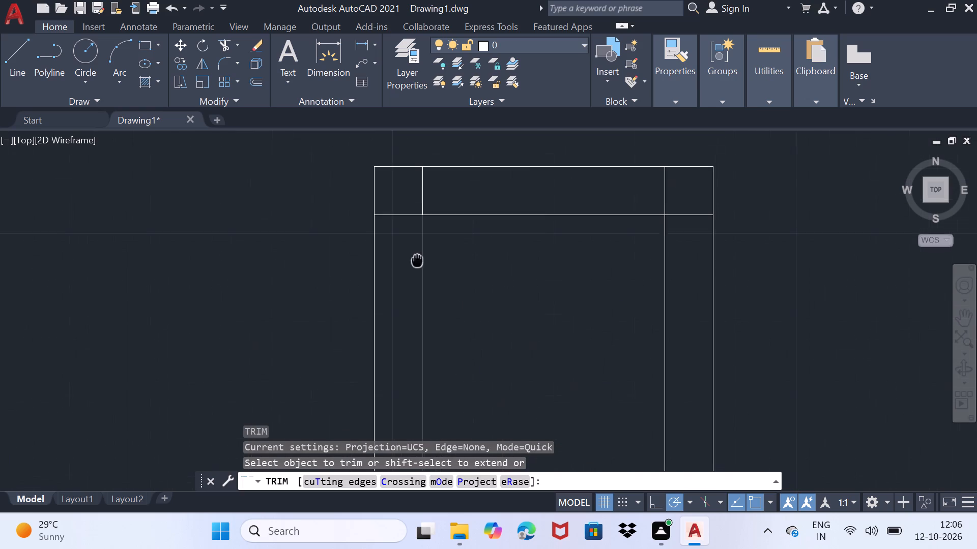
middle_drag(417, 260, 417, 261)
click(406, 222)
click(422, 197)
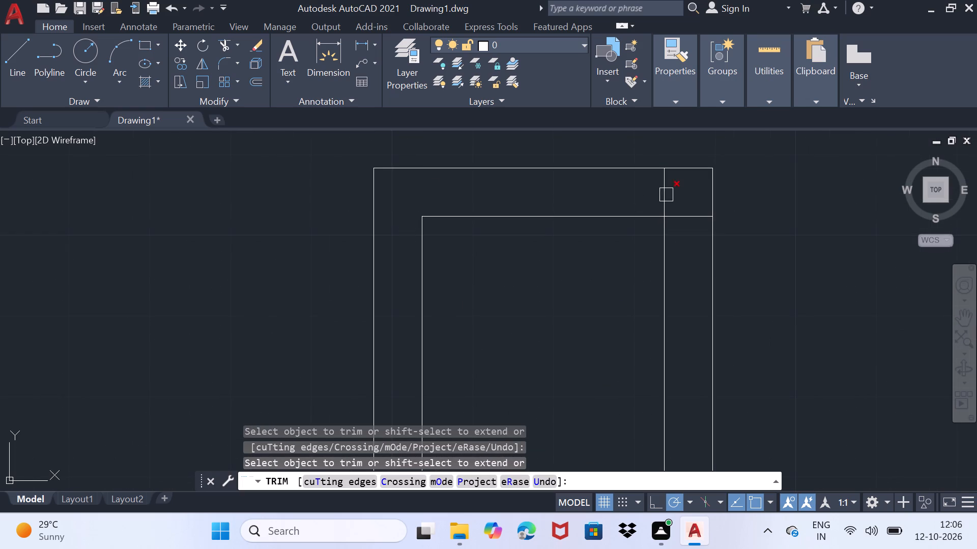
click(663, 192)
click(684, 218)
Trim the enclosure's outer left and right lines open within the horizontal partition's thickness.
scroll(667, 245, down, 1)
middle_drag(617, 357, 611, 267)
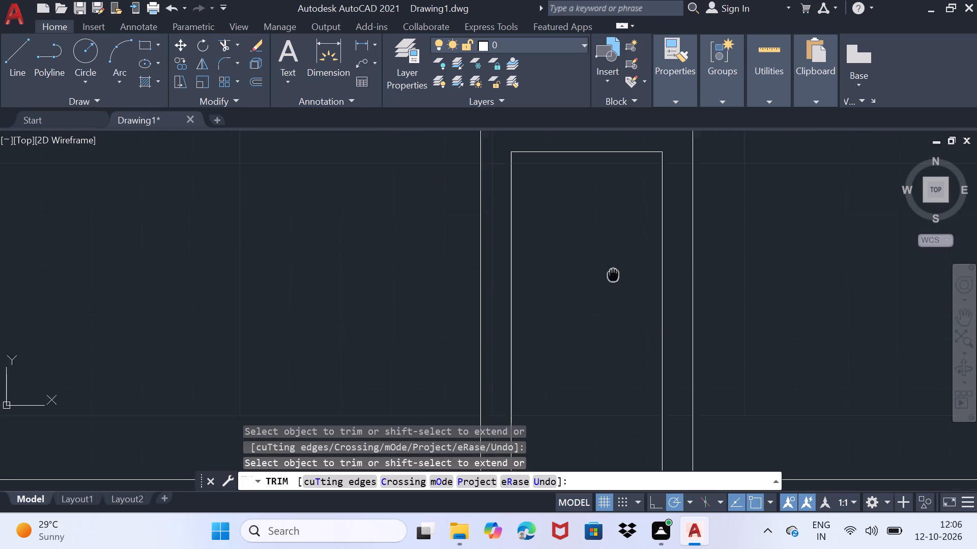
middle_drag(611, 267, 588, 142)
scroll(578, 208, down, 3)
scroll(564, 250, up, 3)
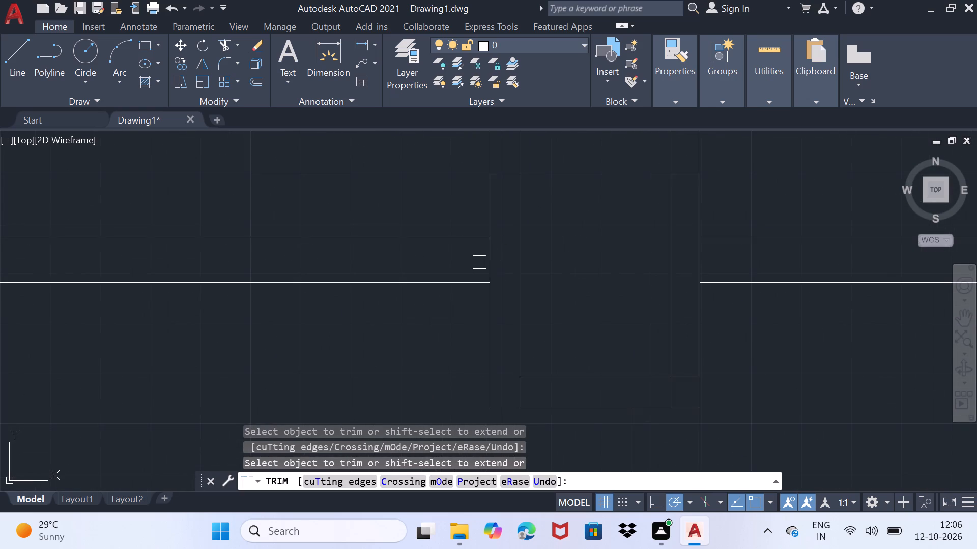
click(489, 258)
click(699, 262)
Trim the overlapping inner line ends at the enclosure's two bottom corners and its outer bottom line across the vertical partition.
scroll(678, 389, up, 1)
click(680, 374)
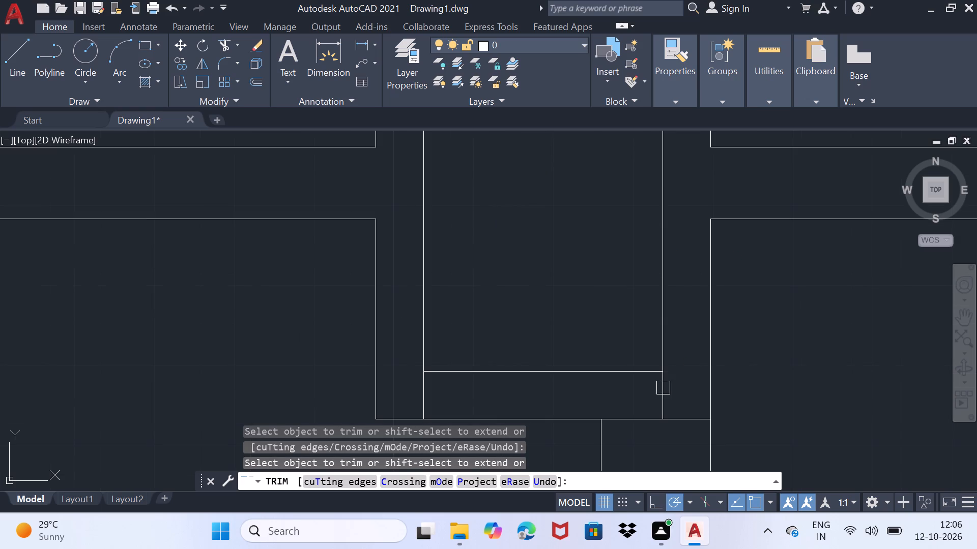
click(663, 388)
click(418, 390)
click(656, 416)
scroll(652, 409, down, 3)
key(space)
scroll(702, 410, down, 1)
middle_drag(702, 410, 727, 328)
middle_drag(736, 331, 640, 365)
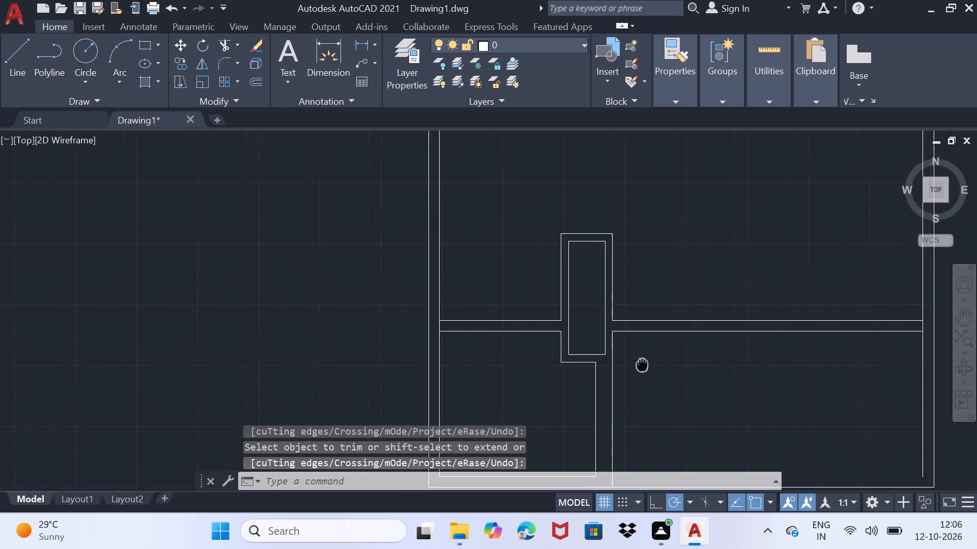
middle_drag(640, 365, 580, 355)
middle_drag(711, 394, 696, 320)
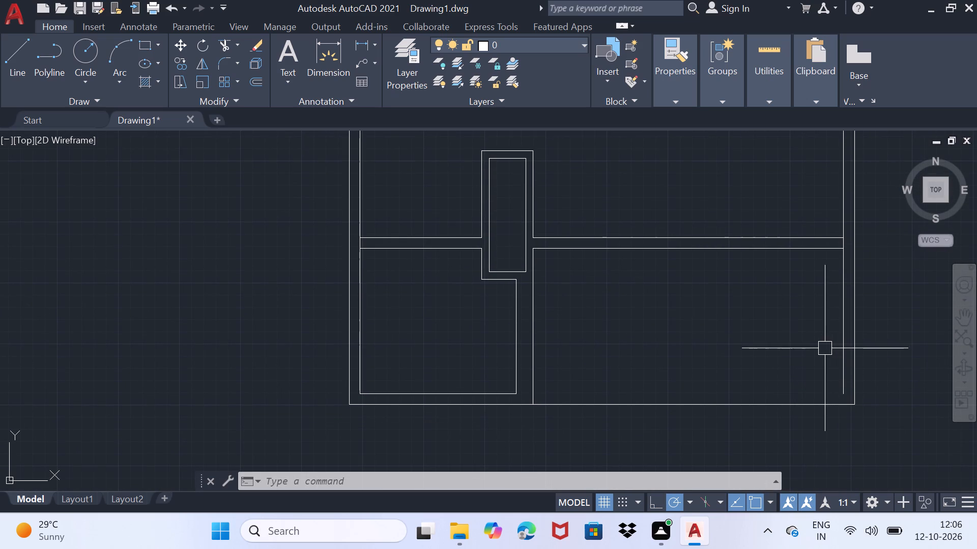
Draw a line extending the right wall's inner line down to the outline's bottom line.
scroll(849, 272, up, 1)
middle_drag(835, 266, 808, 303)
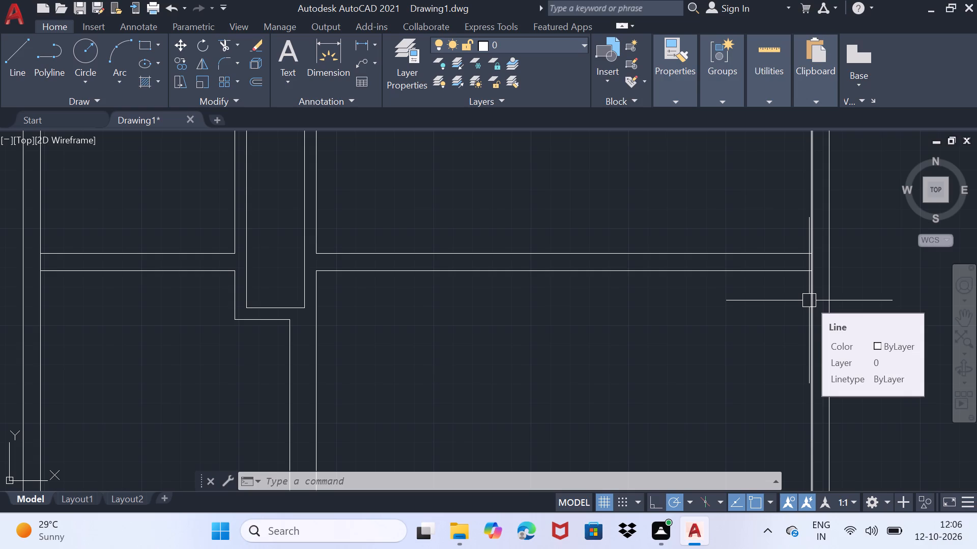
middle_drag(828, 341, 784, 214)
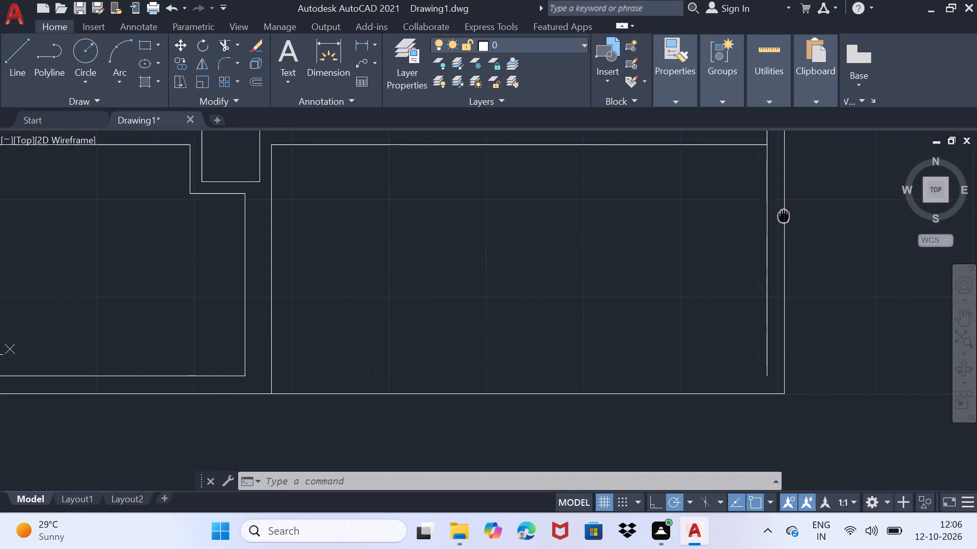
middle_drag(784, 214, 783, 213)
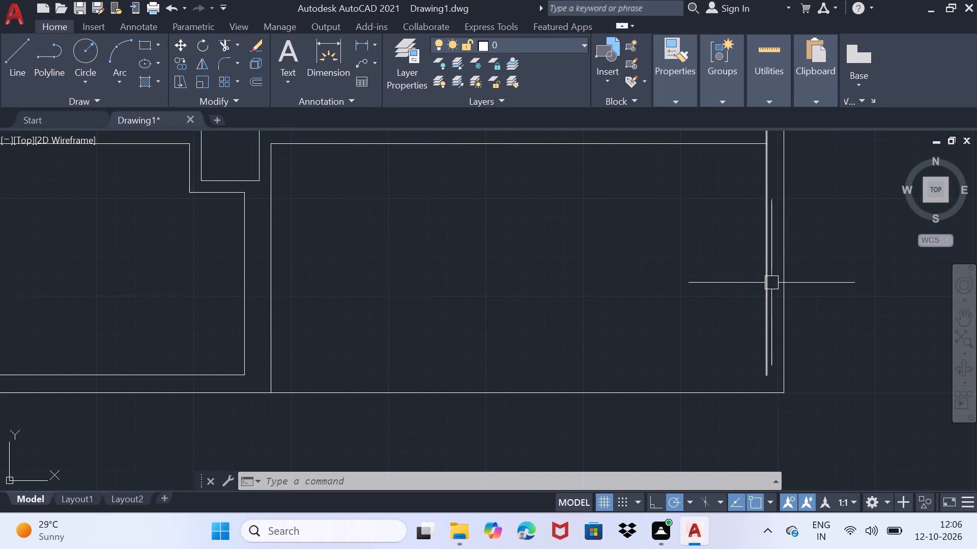
key(l)
key(Return)
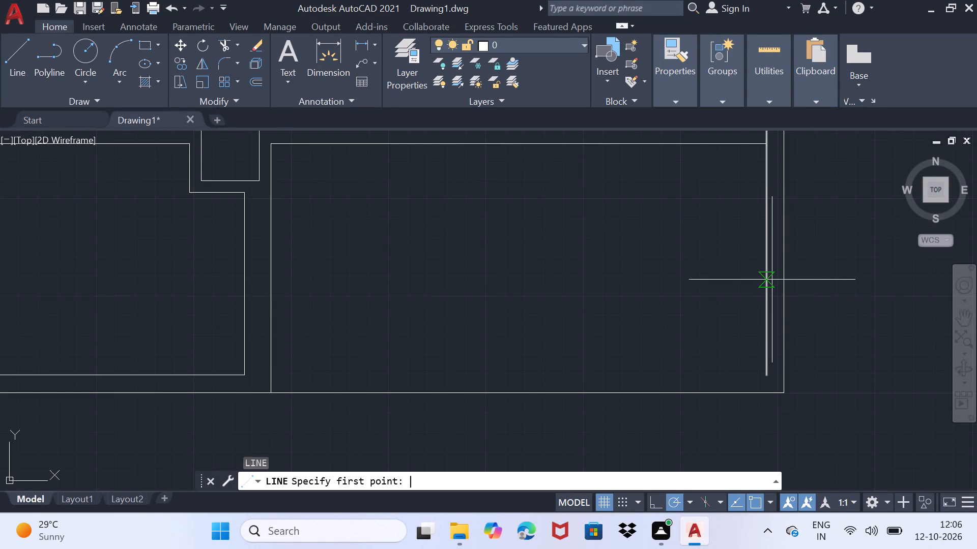
click(765, 373)
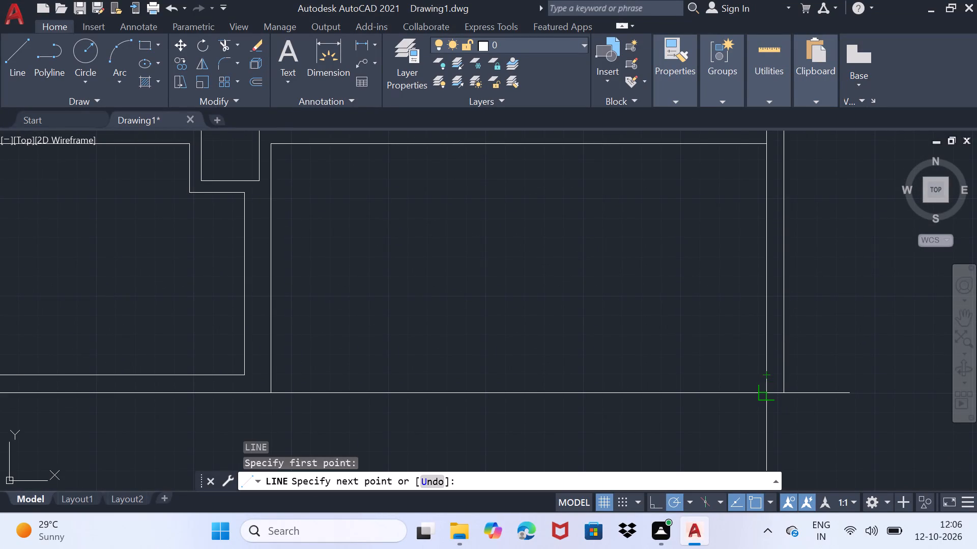
click(767, 398)
key(space)
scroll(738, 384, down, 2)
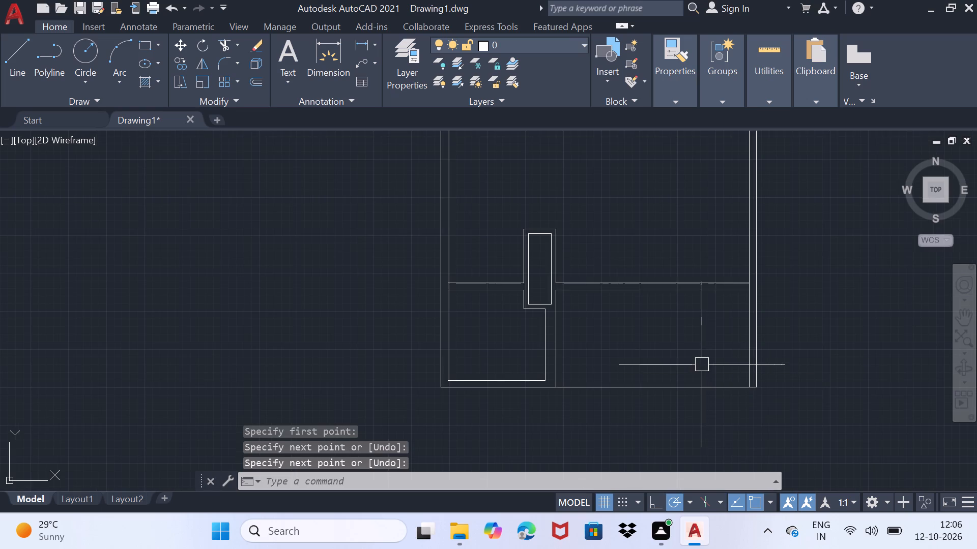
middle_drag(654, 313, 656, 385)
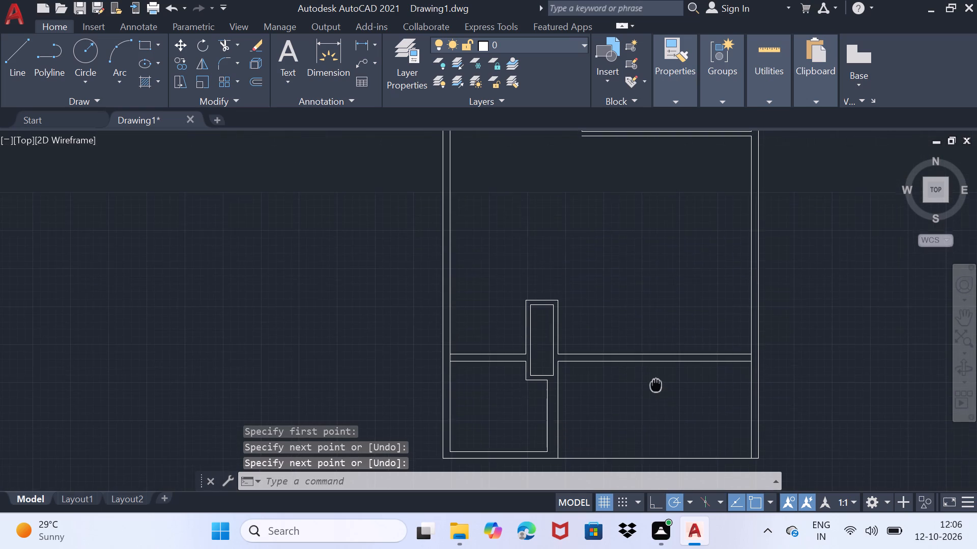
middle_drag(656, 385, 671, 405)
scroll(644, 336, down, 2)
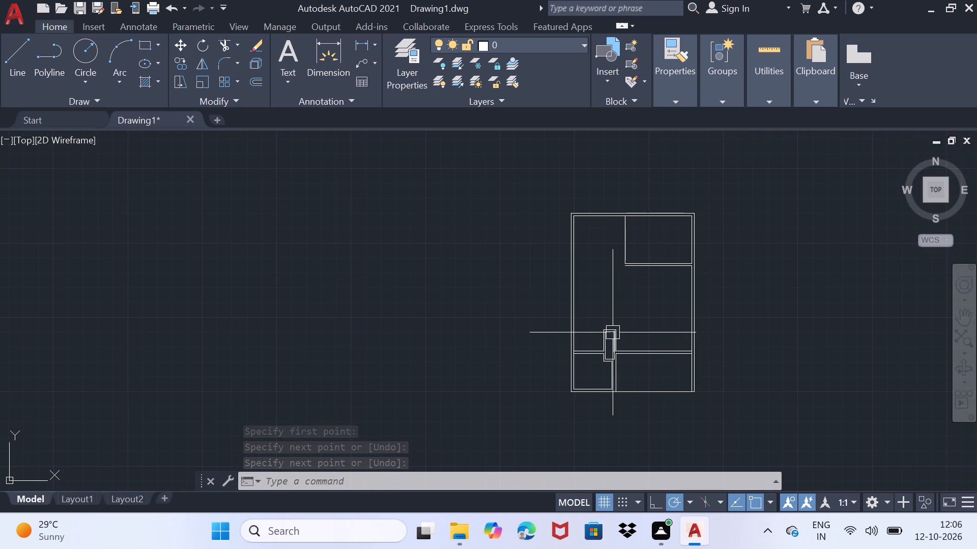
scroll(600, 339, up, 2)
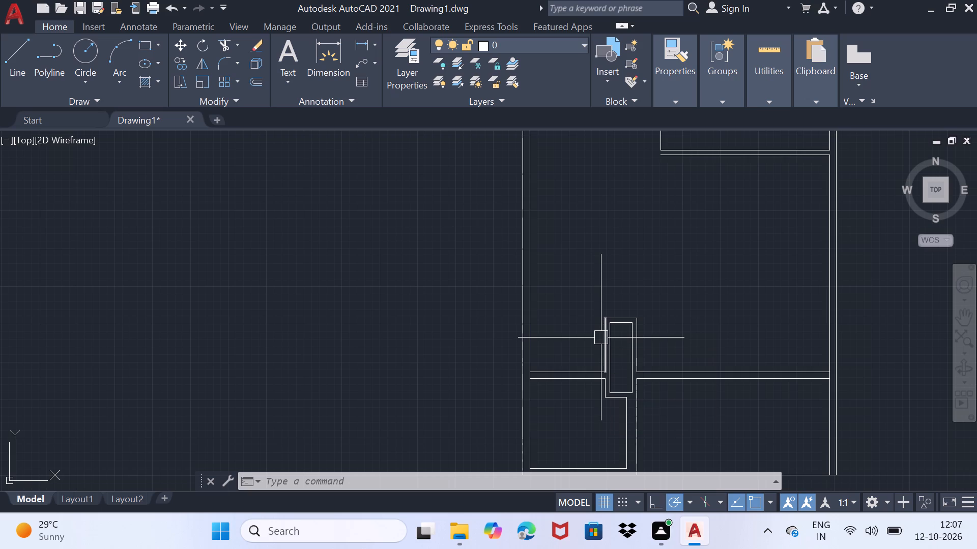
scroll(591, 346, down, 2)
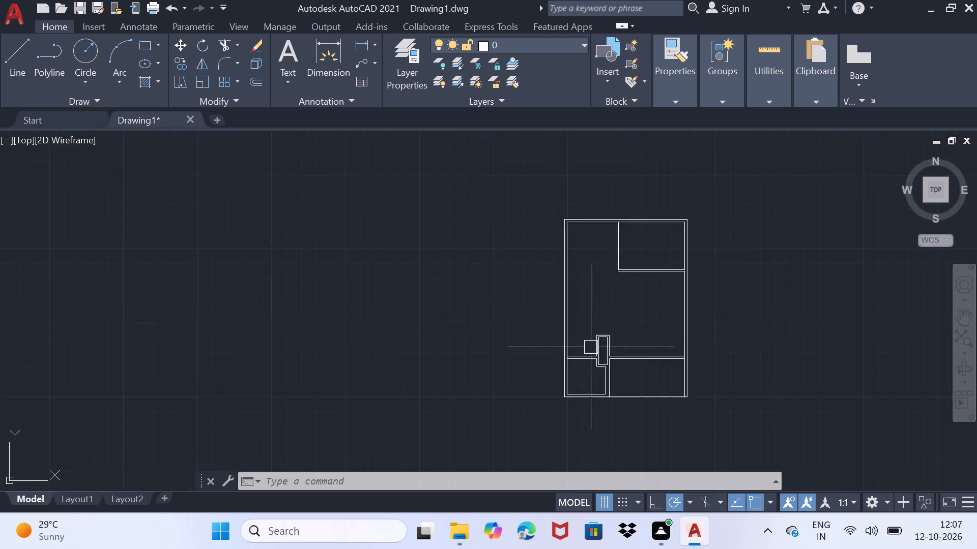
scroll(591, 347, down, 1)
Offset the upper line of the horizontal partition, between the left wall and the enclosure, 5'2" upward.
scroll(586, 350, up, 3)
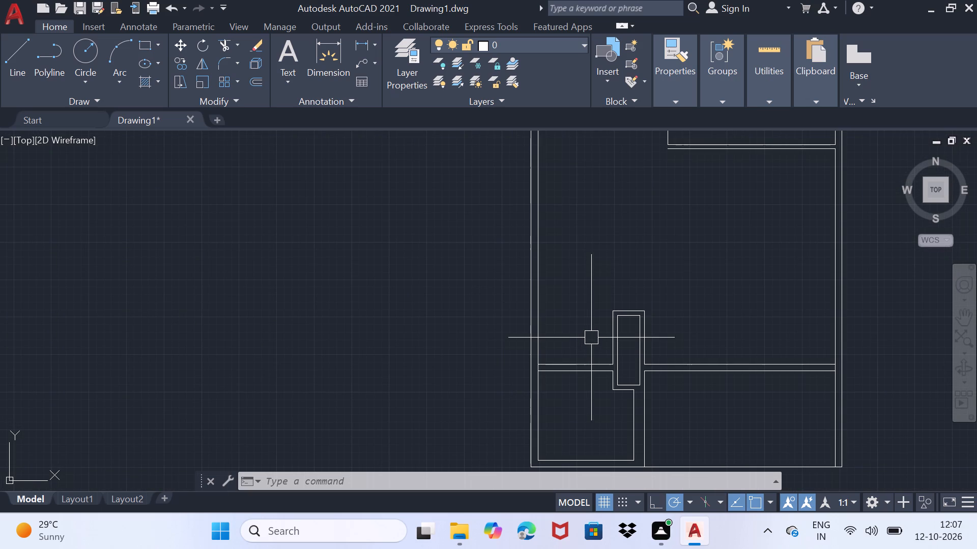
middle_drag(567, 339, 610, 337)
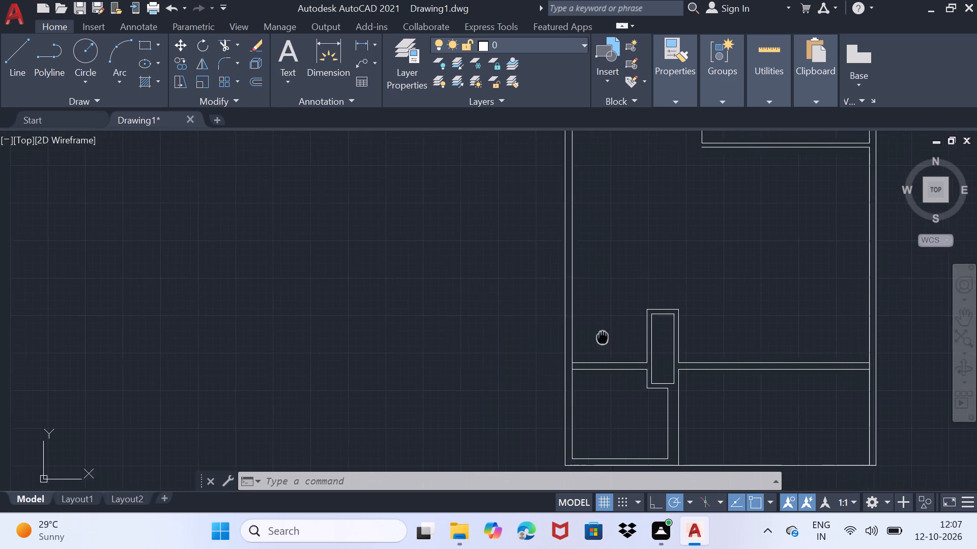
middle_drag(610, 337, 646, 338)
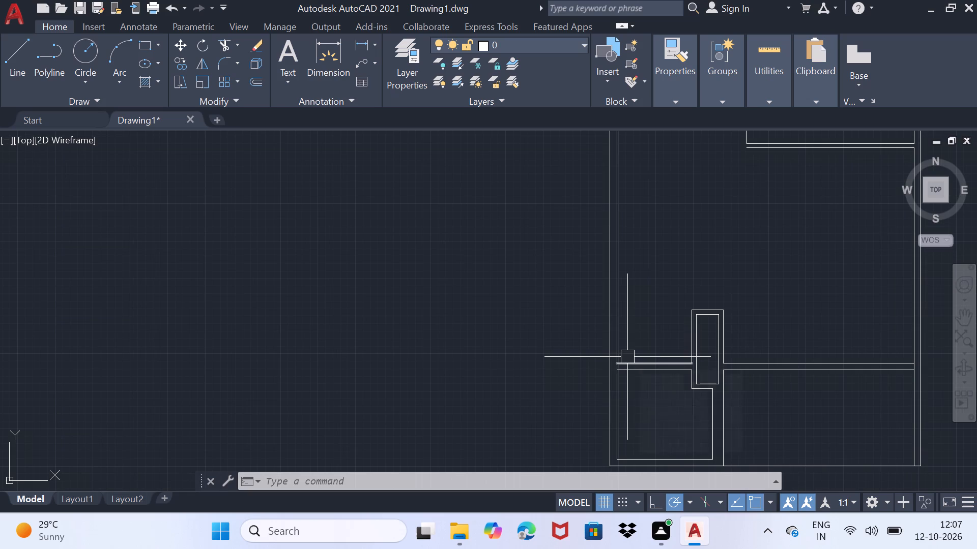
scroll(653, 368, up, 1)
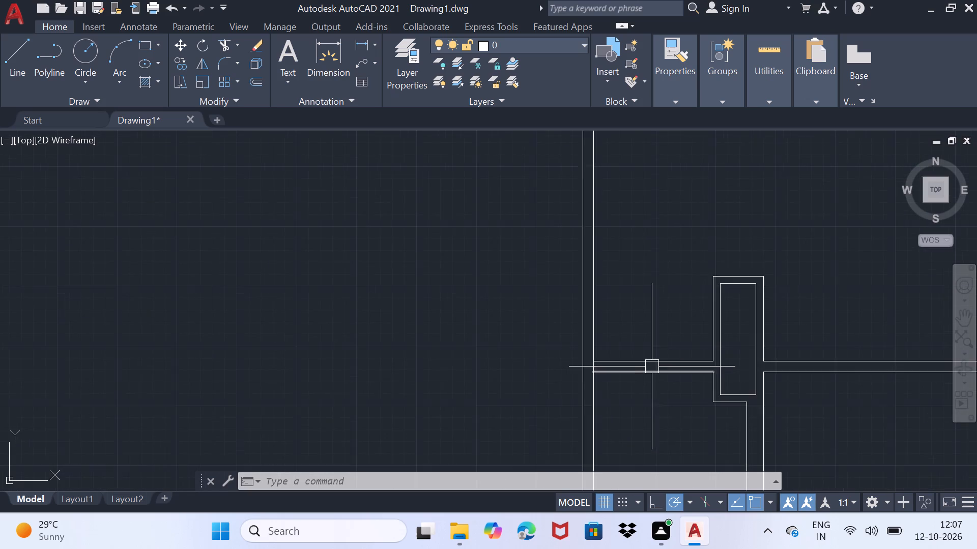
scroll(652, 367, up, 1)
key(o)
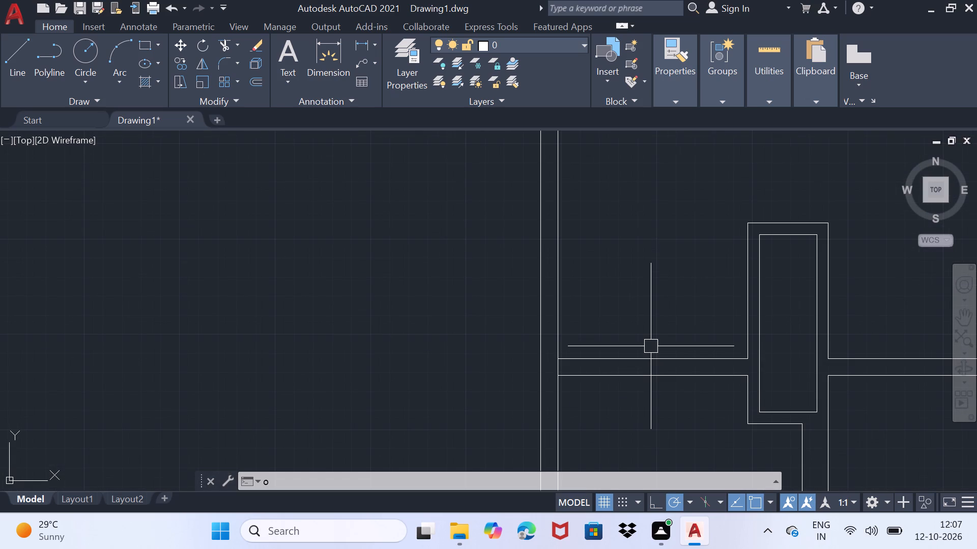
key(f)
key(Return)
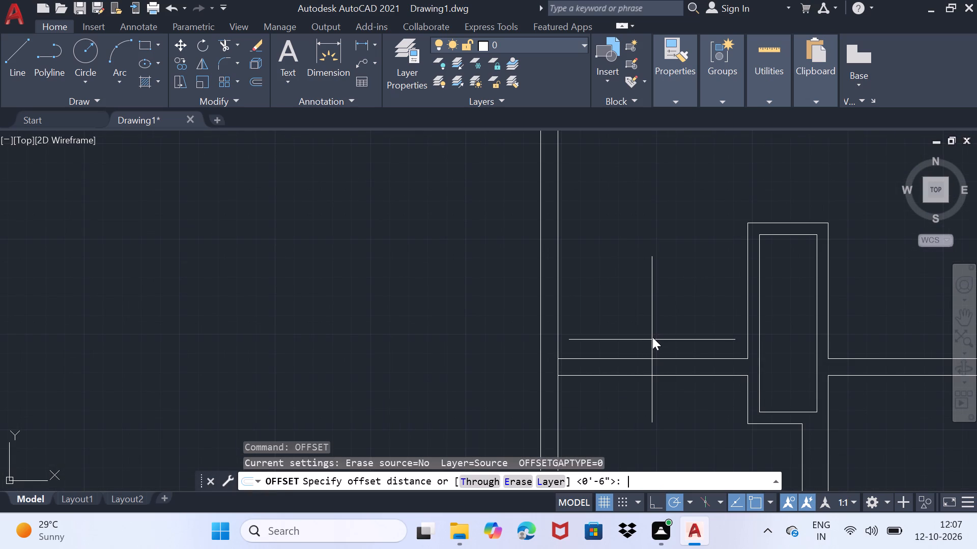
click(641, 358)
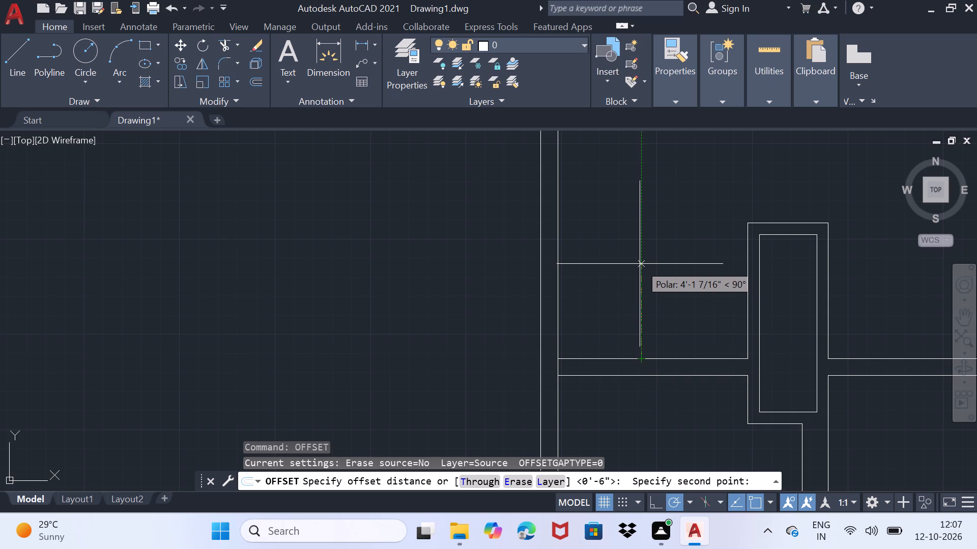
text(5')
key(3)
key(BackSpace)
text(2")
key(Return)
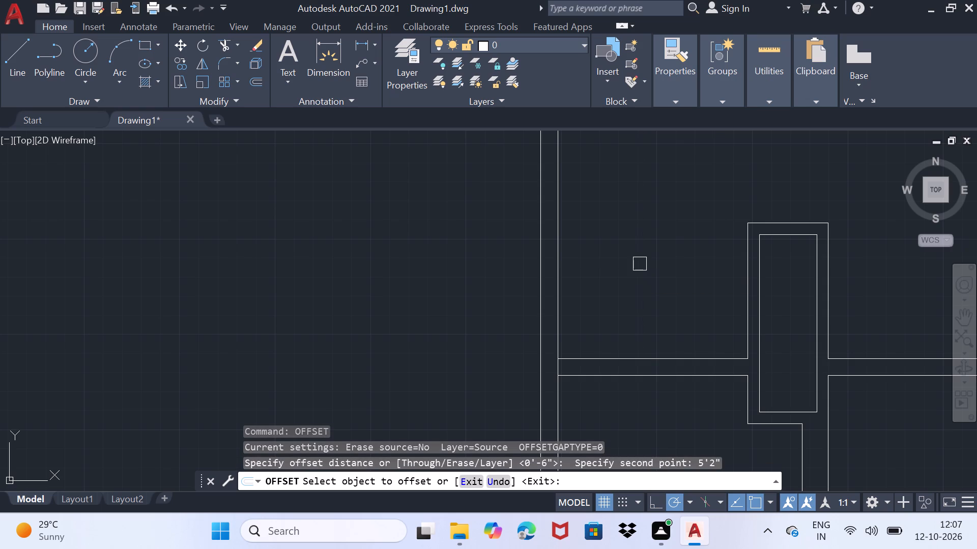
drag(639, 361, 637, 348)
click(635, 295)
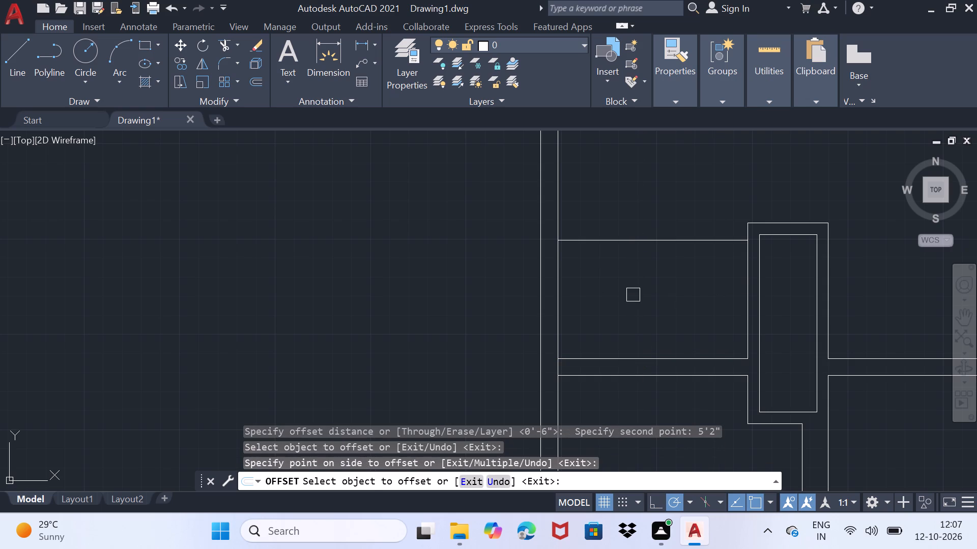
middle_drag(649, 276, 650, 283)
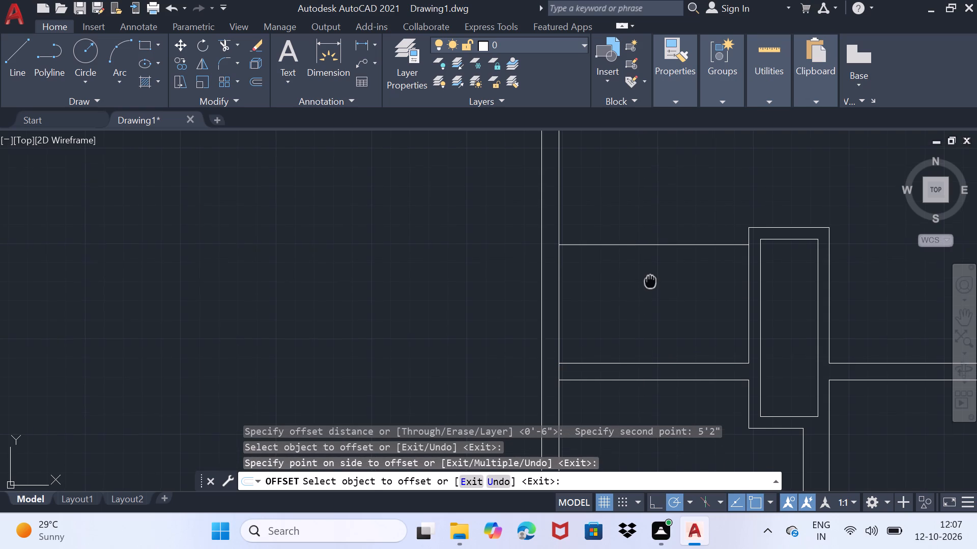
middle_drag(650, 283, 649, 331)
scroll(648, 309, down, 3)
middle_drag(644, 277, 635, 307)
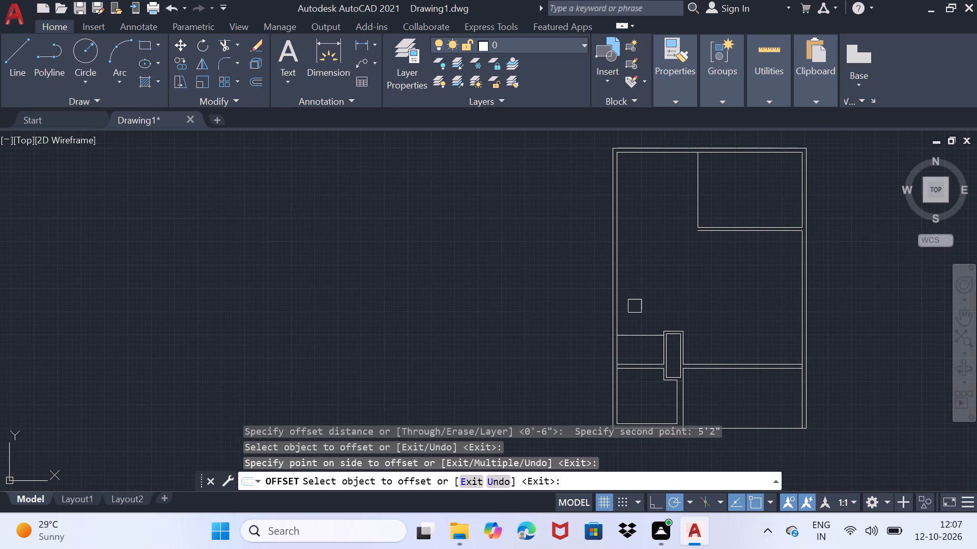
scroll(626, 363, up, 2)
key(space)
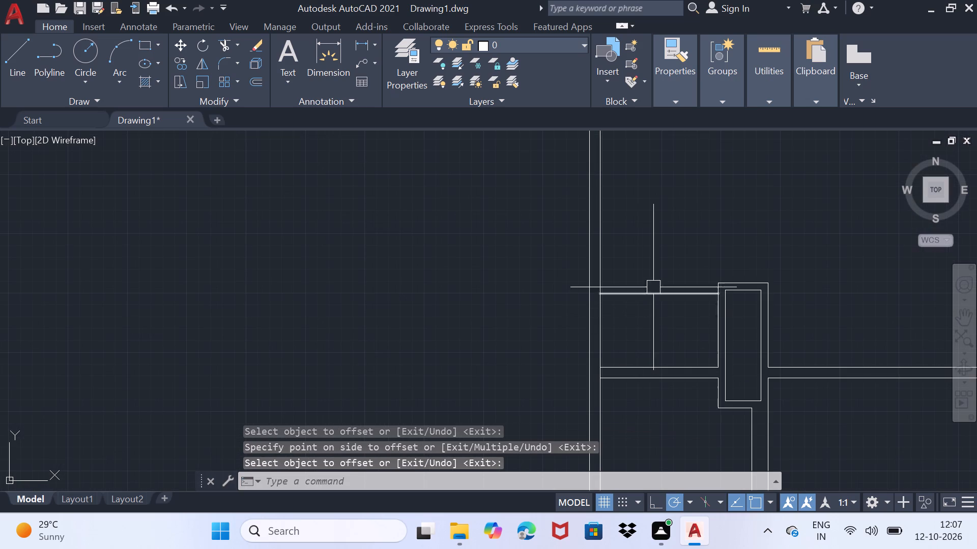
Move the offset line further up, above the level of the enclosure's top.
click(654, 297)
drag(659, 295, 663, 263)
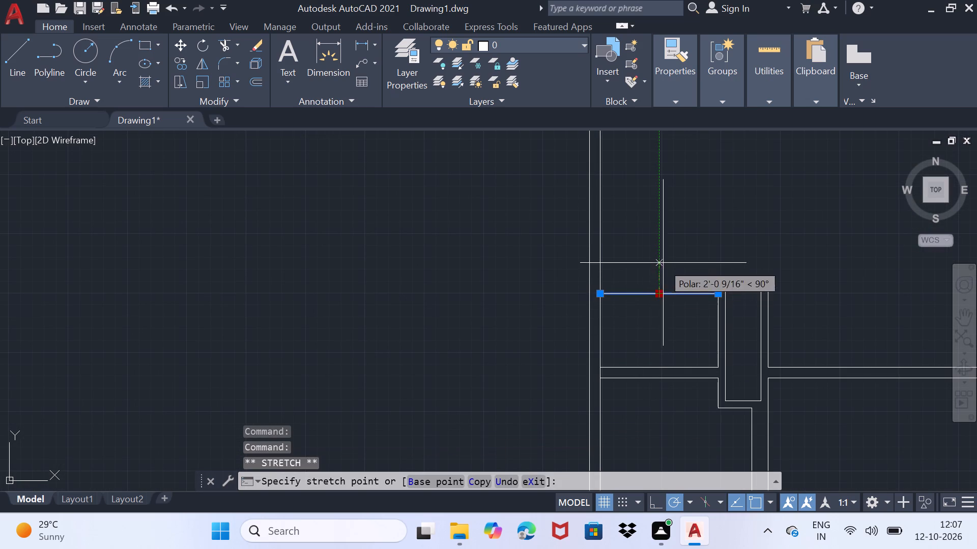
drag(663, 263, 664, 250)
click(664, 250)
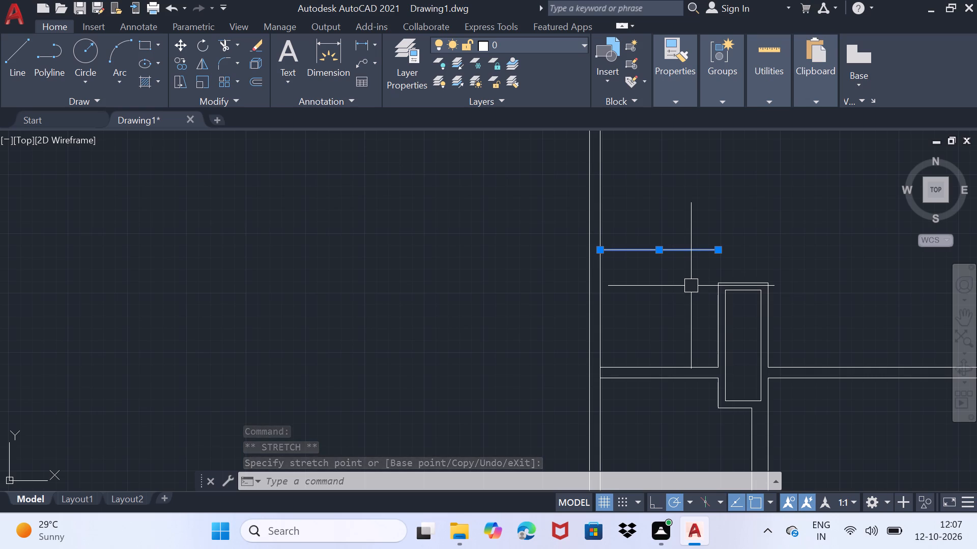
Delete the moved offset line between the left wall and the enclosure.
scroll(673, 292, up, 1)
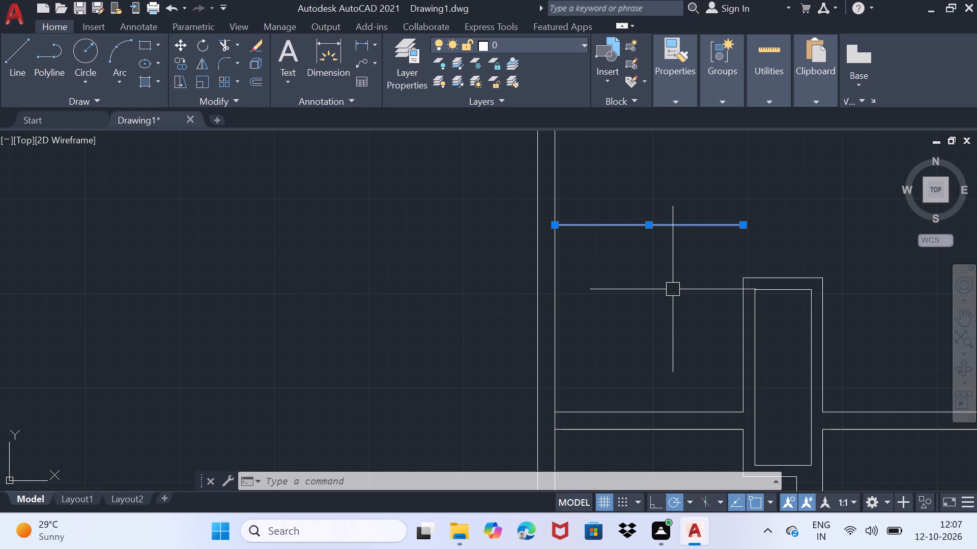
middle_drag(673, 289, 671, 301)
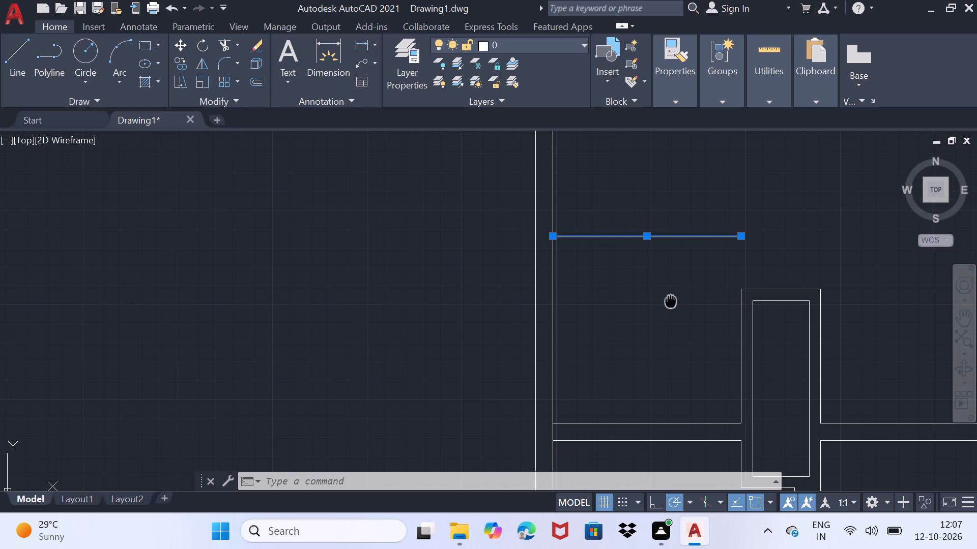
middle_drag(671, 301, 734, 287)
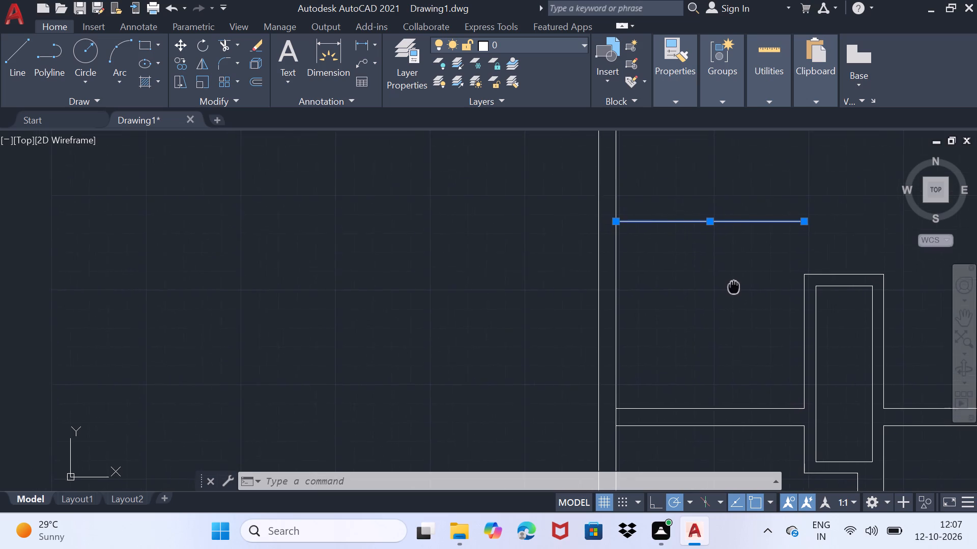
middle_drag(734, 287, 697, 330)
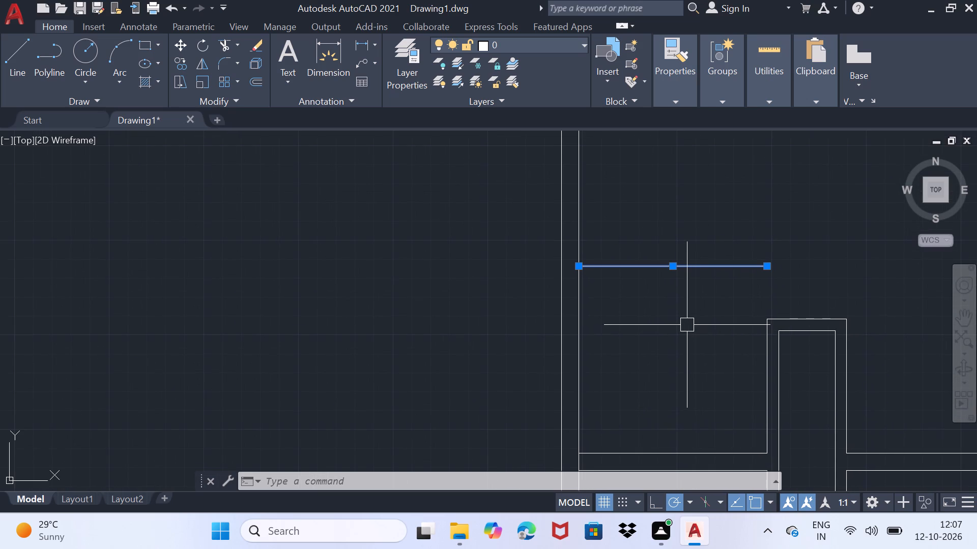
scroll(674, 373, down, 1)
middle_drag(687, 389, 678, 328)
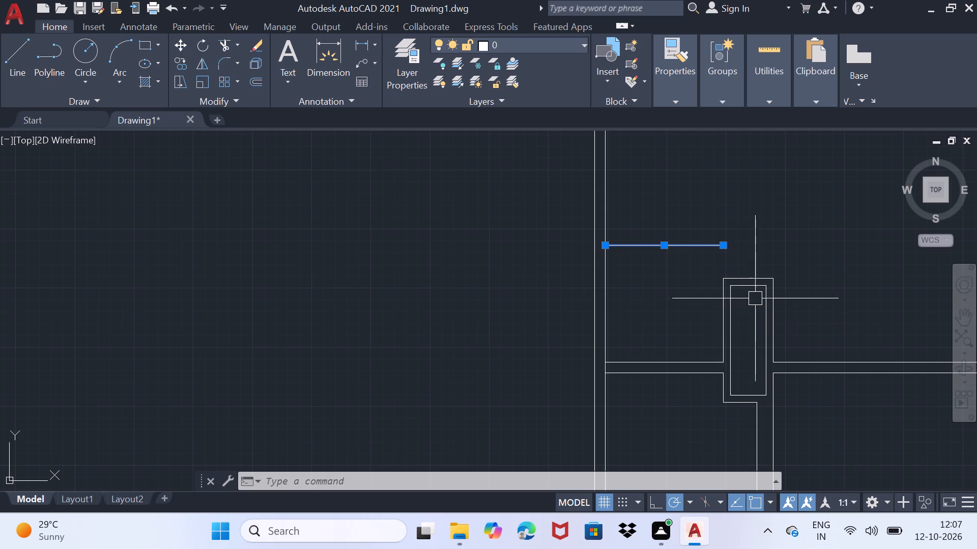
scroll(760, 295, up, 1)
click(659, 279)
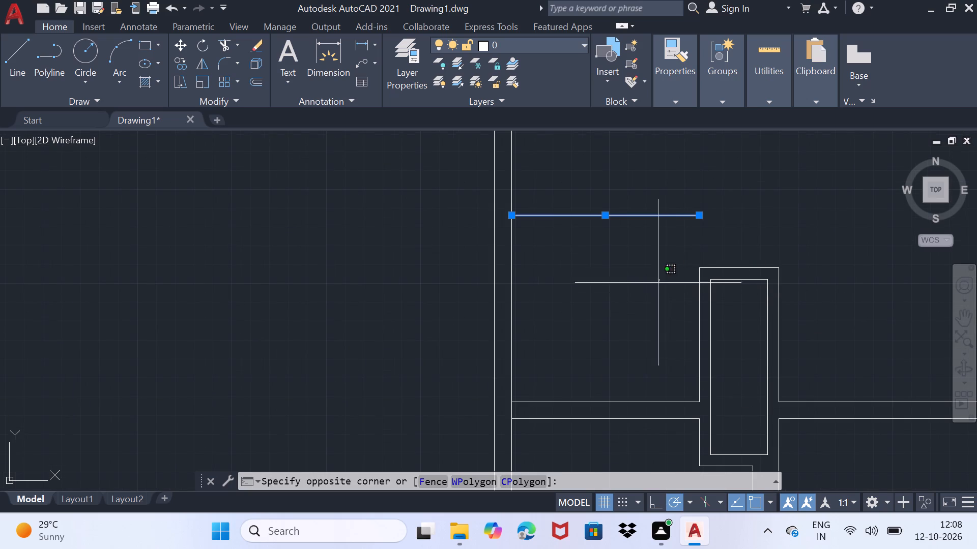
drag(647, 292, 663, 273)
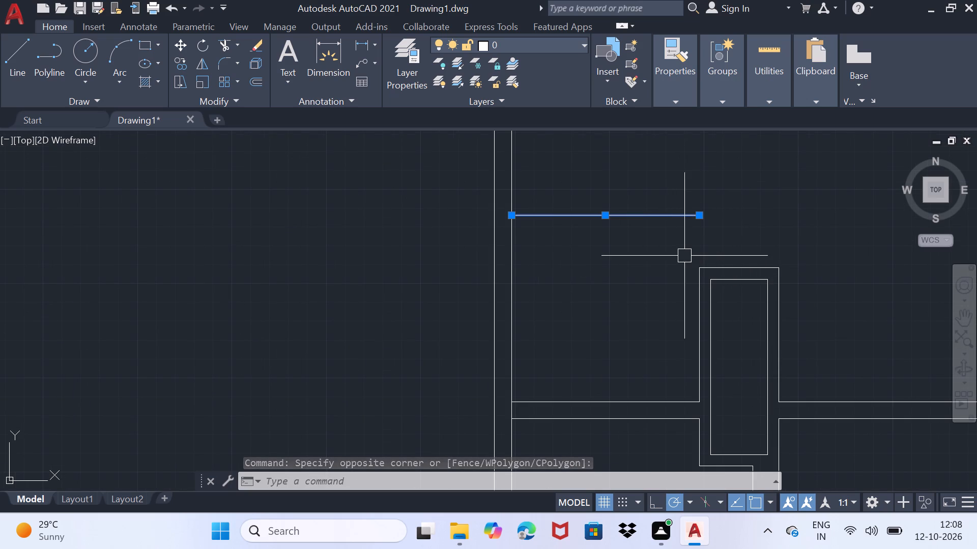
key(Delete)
Move the enclosure's inner top line down to just above the horizontal partition's level.
scroll(680, 254, down, 2)
middle_drag(672, 306, 621, 250)
scroll(628, 243, up, 1)
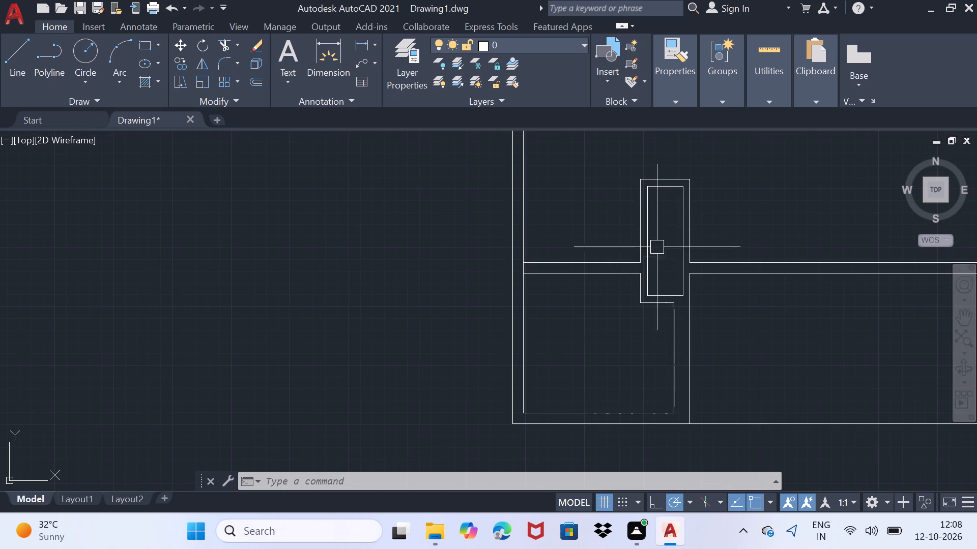
click(669, 187)
click(669, 187)
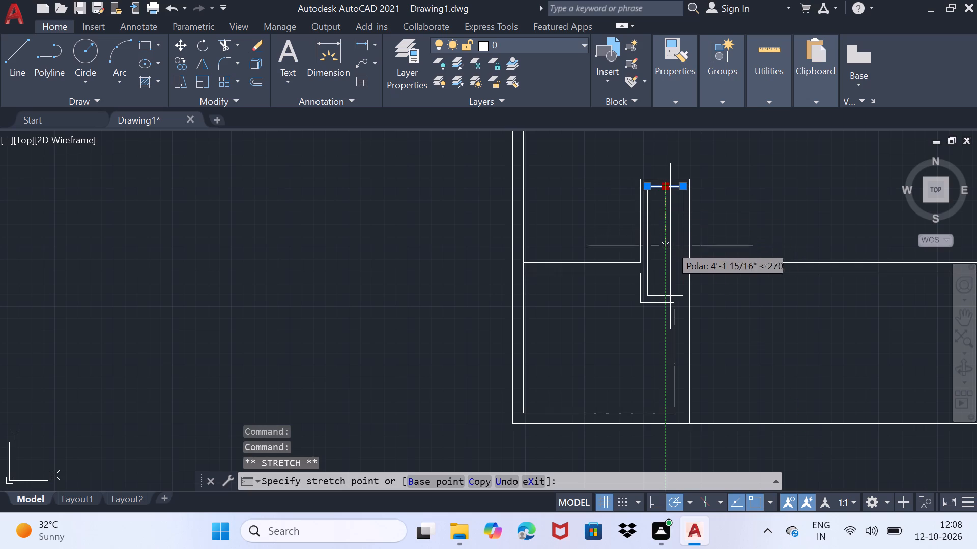
click(670, 253)
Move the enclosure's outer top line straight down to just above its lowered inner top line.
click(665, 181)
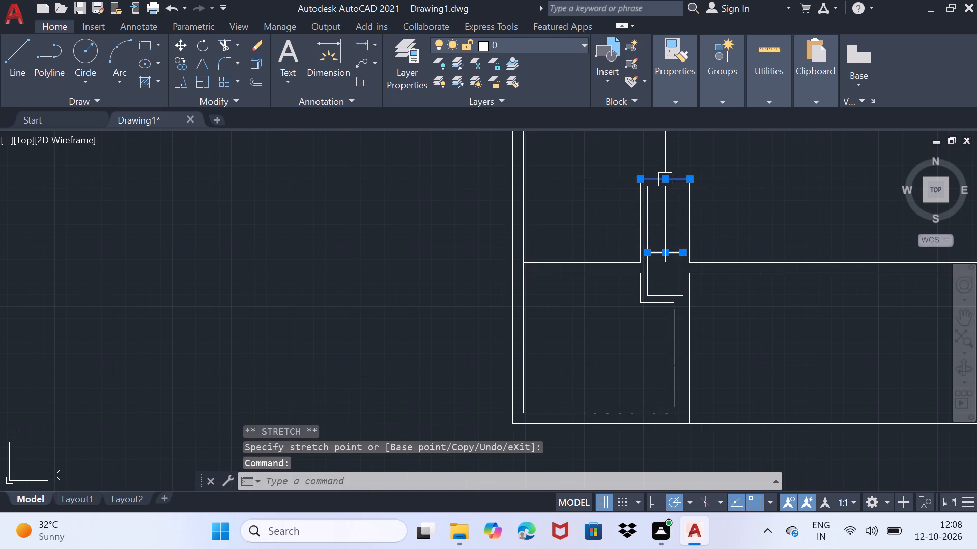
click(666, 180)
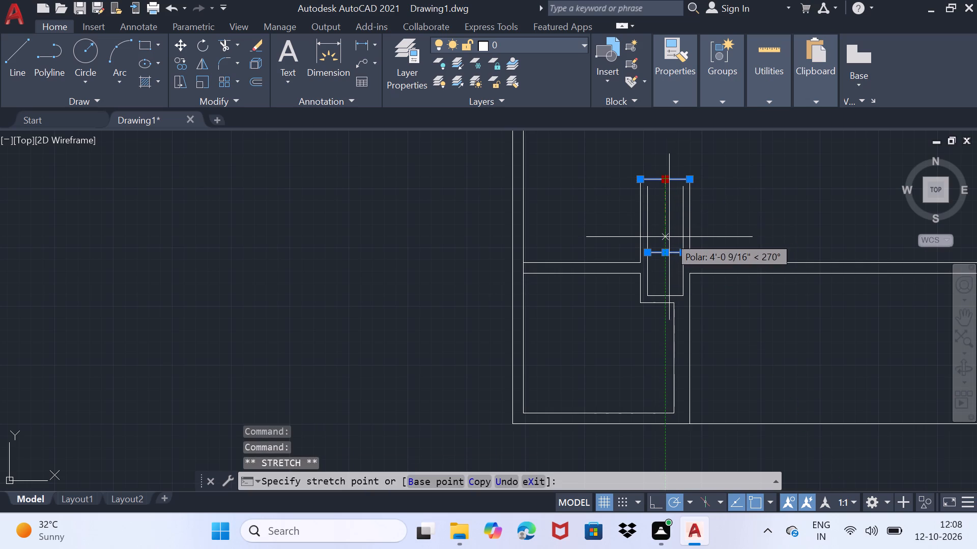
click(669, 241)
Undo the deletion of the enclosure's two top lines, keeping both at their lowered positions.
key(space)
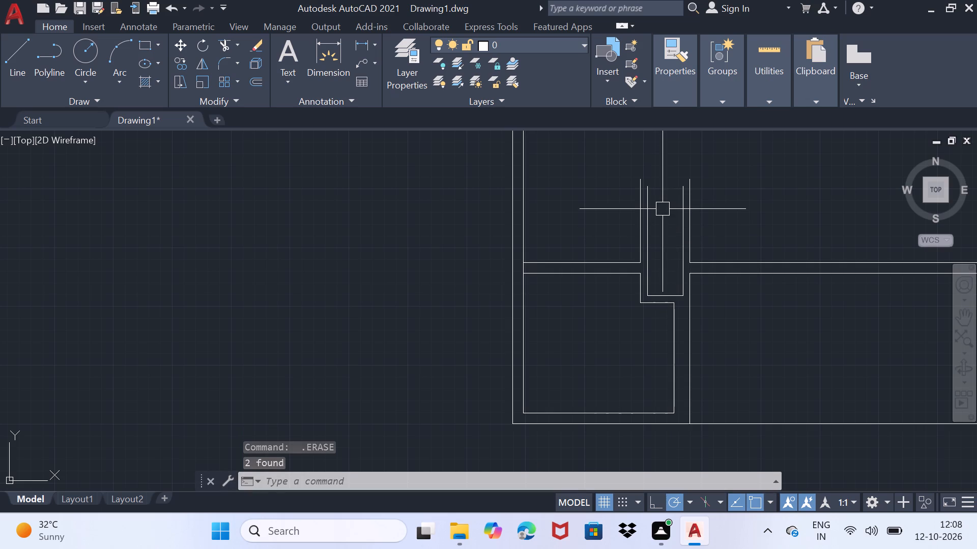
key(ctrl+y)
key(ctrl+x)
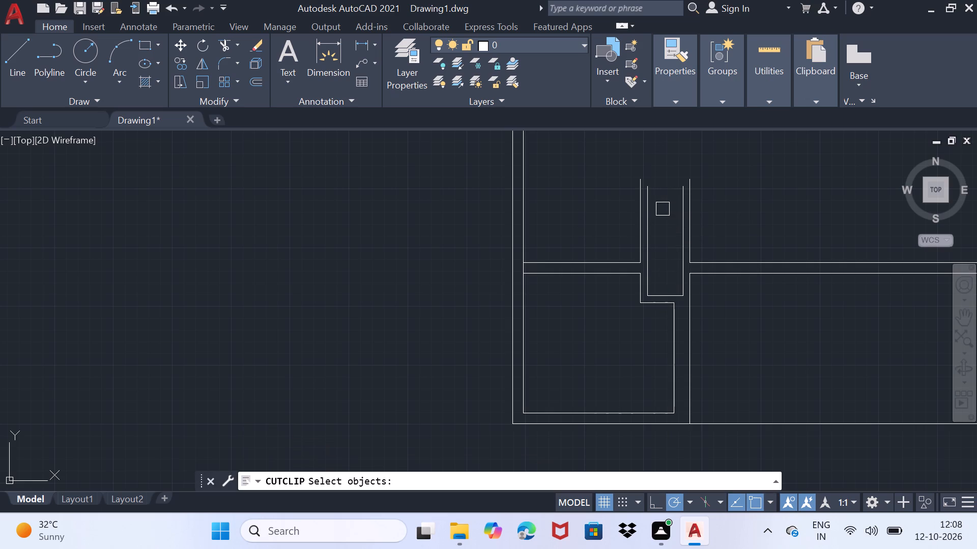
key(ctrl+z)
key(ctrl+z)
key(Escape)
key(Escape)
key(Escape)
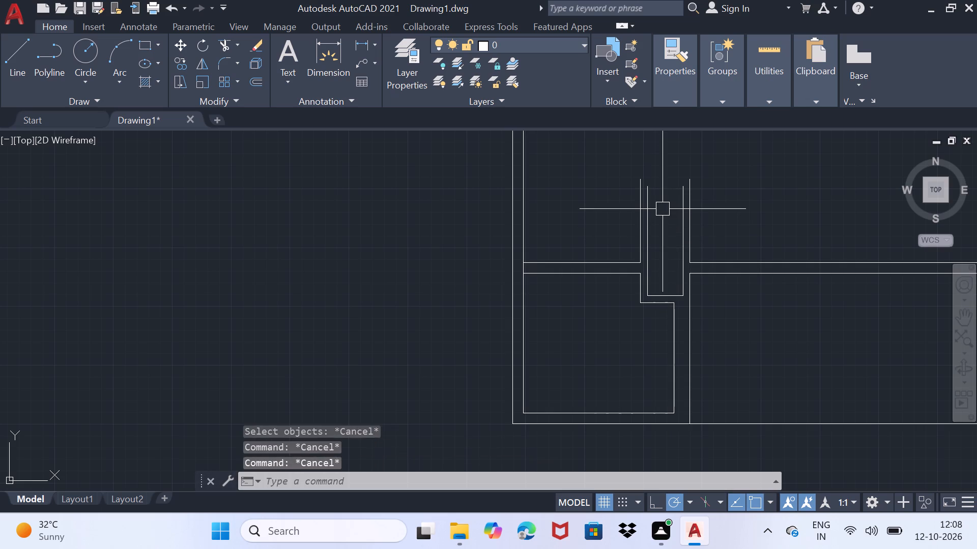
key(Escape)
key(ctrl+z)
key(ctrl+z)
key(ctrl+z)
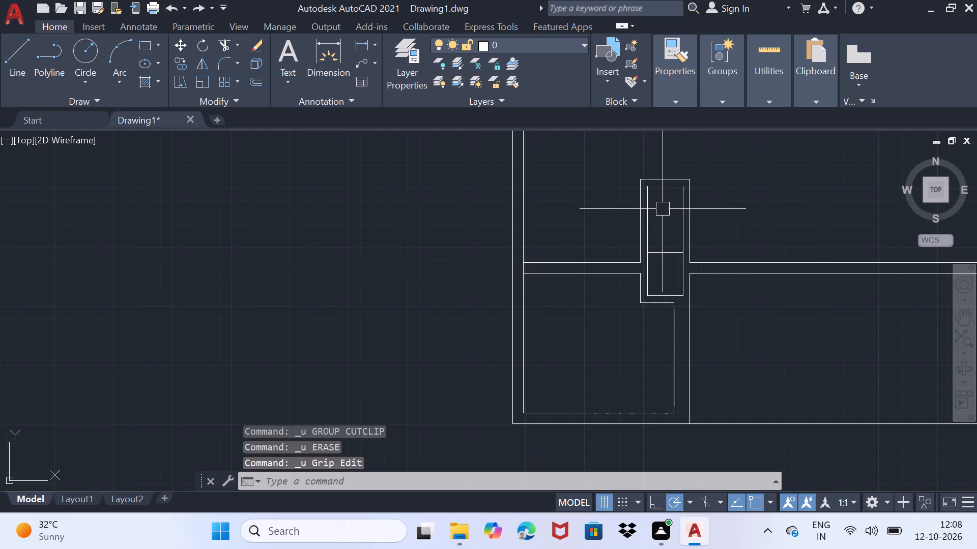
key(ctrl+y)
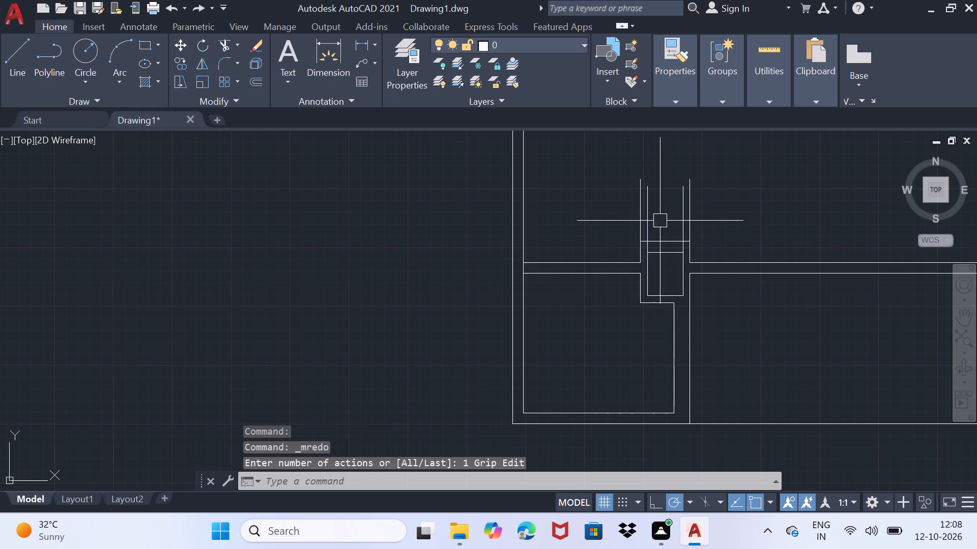
Trim the enclosure's side lines above the lowered outer top, and the inner side lines between the two top lines.
scroll(656, 237, up, 1)
text(tr)
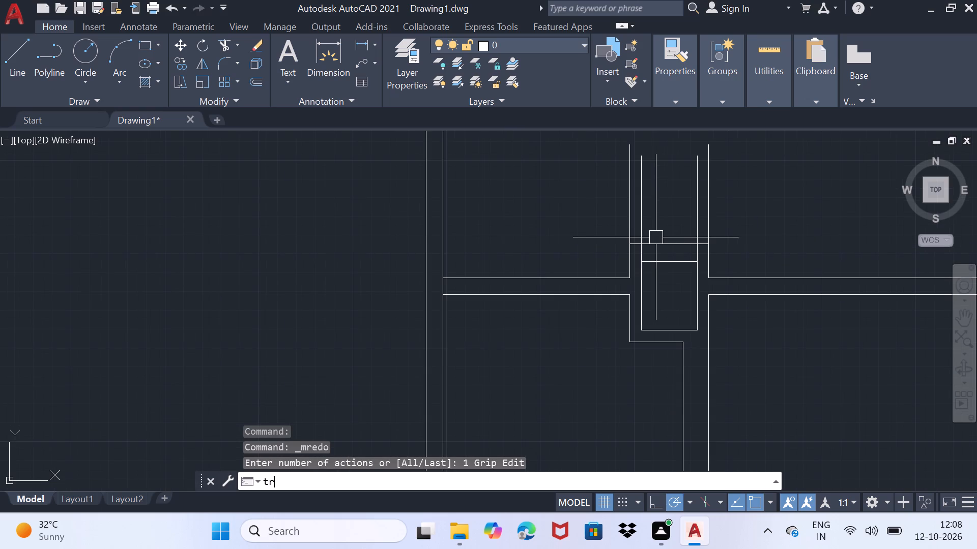
key(Return)
drag(624, 209, 683, 211)
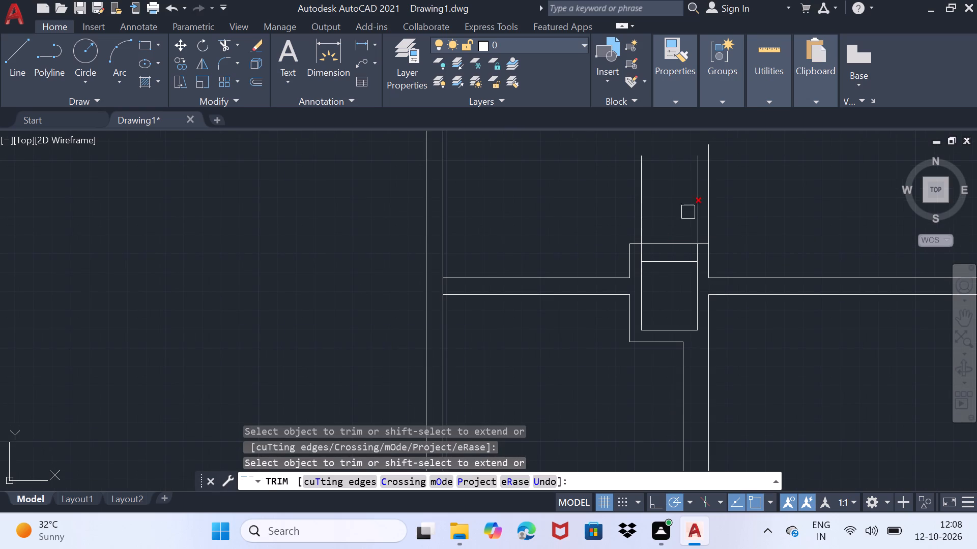
drag(651, 208, 637, 207)
drag(663, 207, 757, 204)
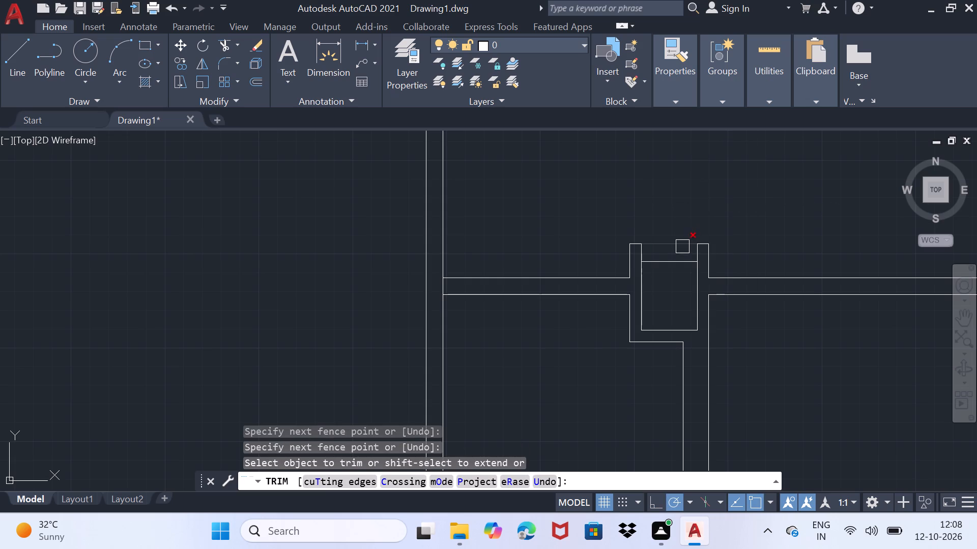
scroll(682, 248, up, 4)
click(765, 273)
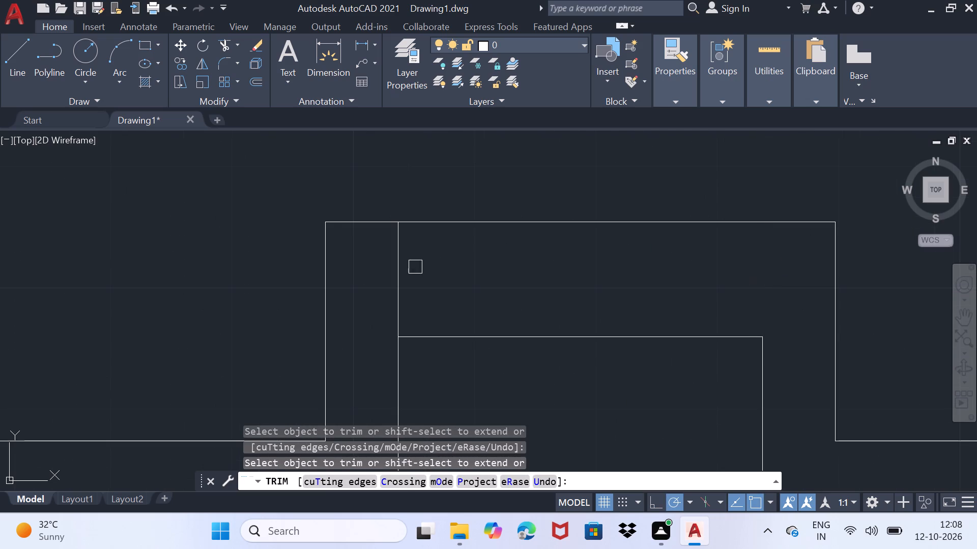
click(405, 272)
drag(402, 274, 383, 274)
drag(389, 268, 405, 266)
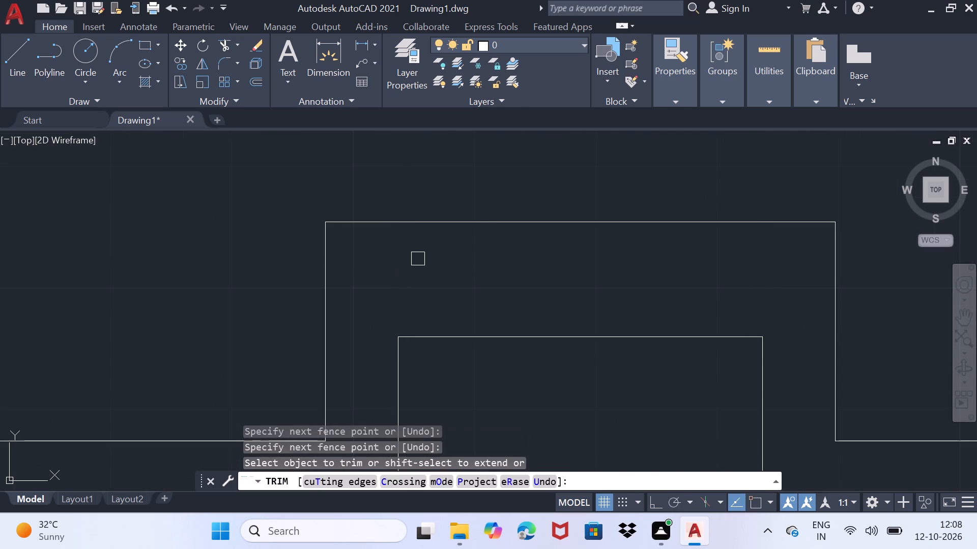
Trim away most of the enclosure's bottom lines and its left side lines below the horizontal partition's level.
scroll(408, 264, down, 4)
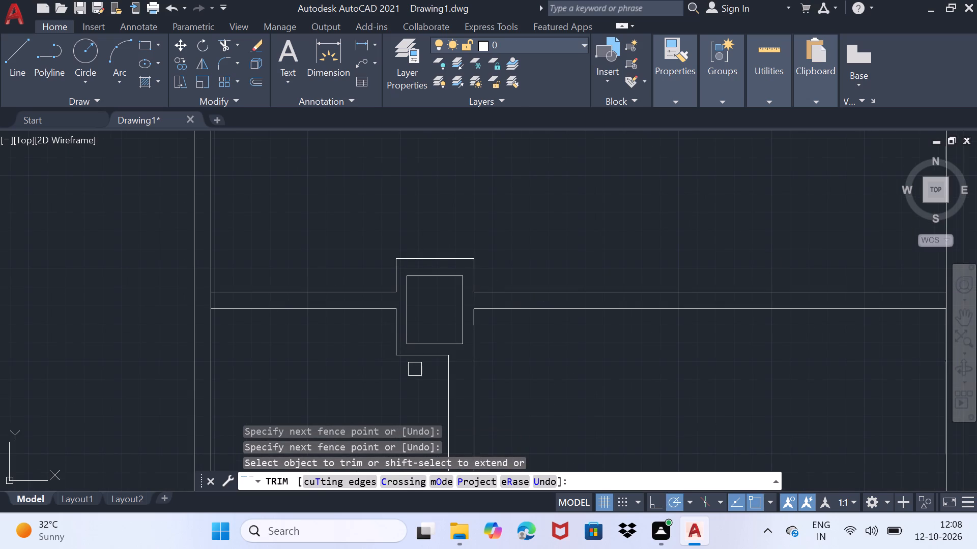
scroll(416, 379, down, 1)
middle_drag(423, 379, 562, 368)
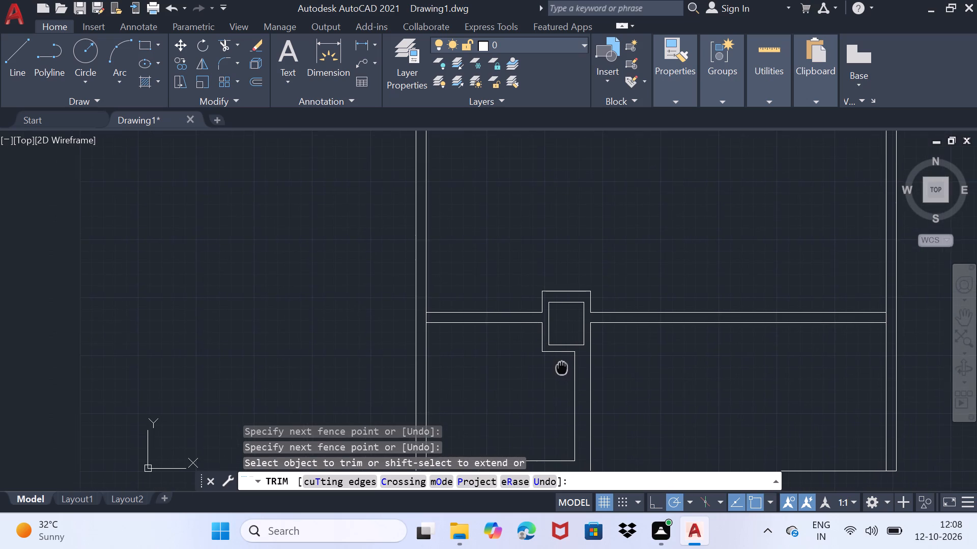
middle_drag(562, 368, 563, 368)
scroll(501, 296, up, 1)
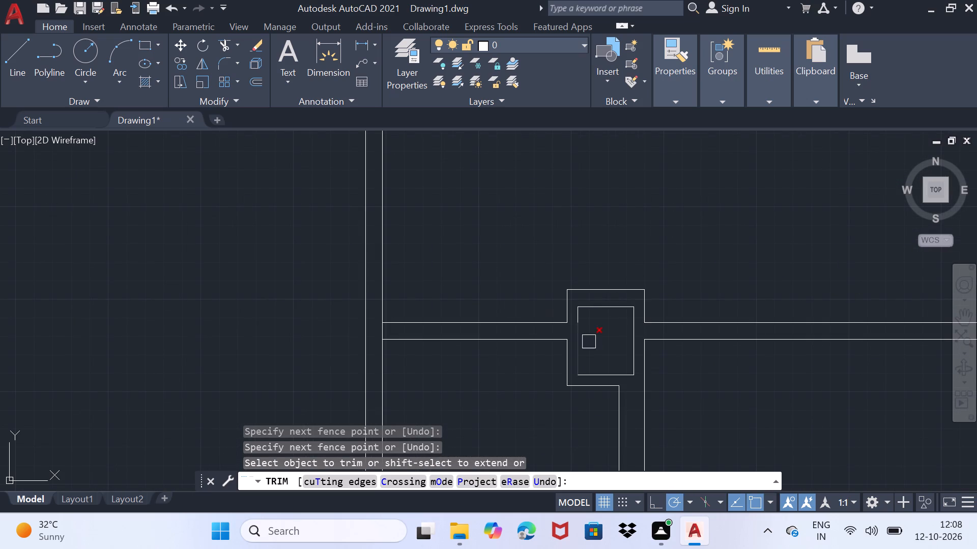
middle_drag(601, 413, 606, 399)
click(590, 370)
click(592, 362)
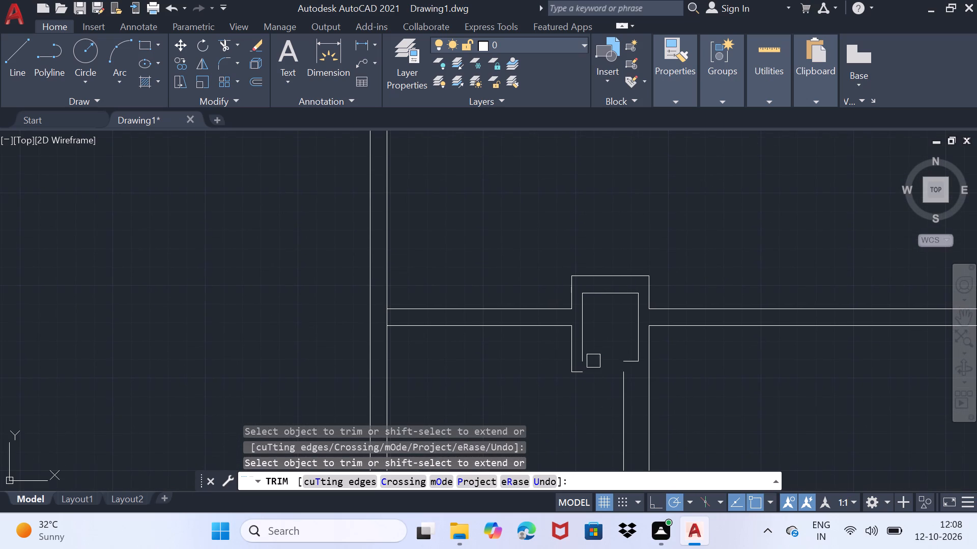
drag(561, 359, 587, 353)
drag(584, 353, 577, 379)
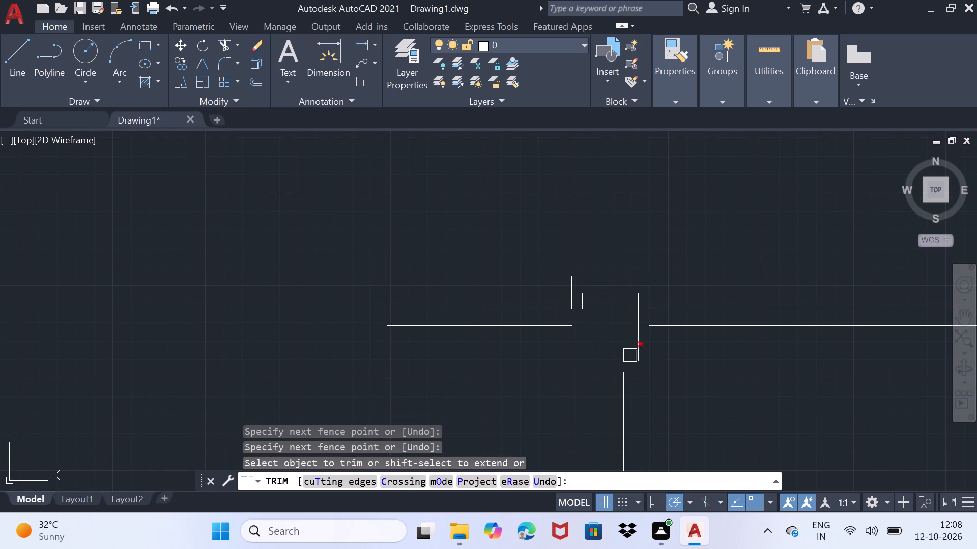
Trim away the remaining inner bottom, right, top and left lines of the enclosure.
click(631, 357)
click(636, 331)
click(634, 300)
click(621, 295)
click(582, 302)
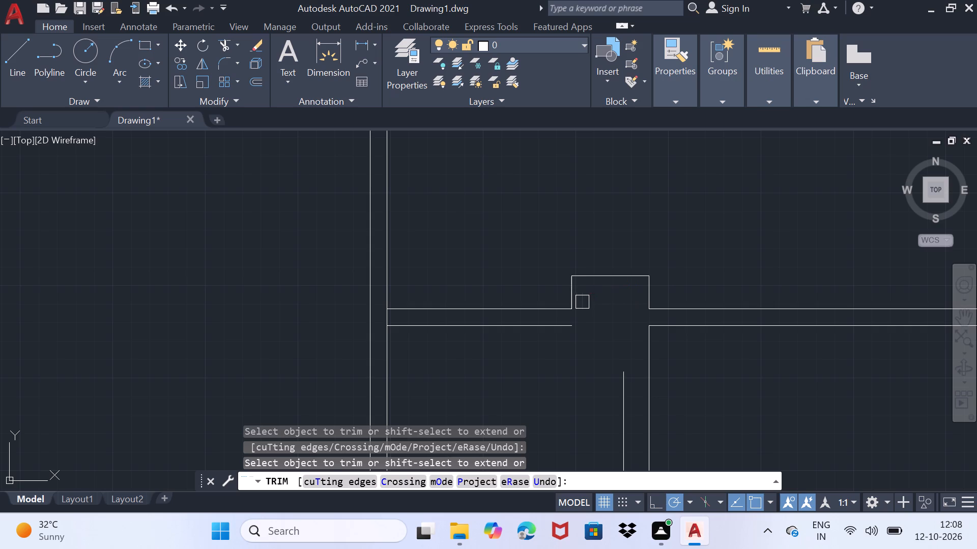
Trim away the enclosure's outer top line and both outer side lines above the horizontal partition.
click(592, 276)
click(572, 293)
click(645, 292)
scroll(597, 309, down, 3)
scroll(628, 365, up, 2)
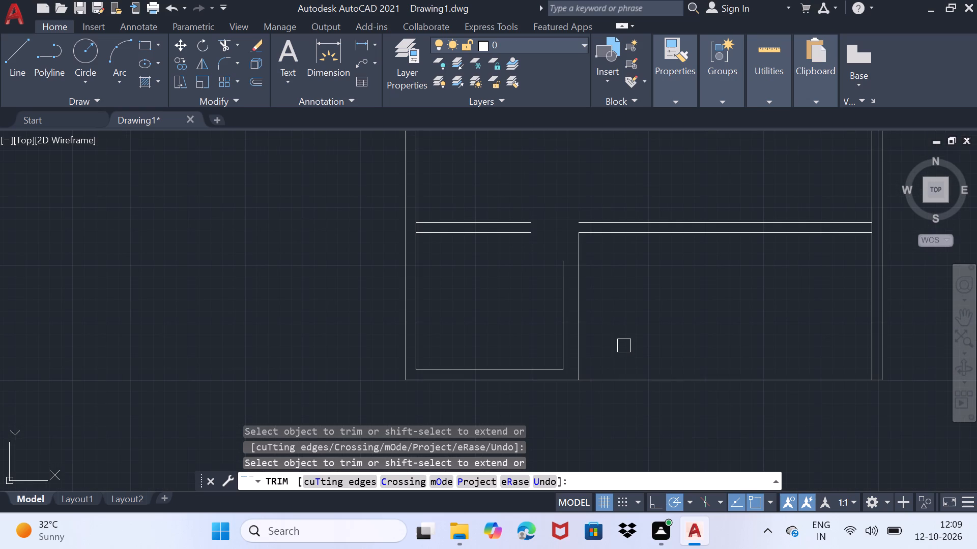
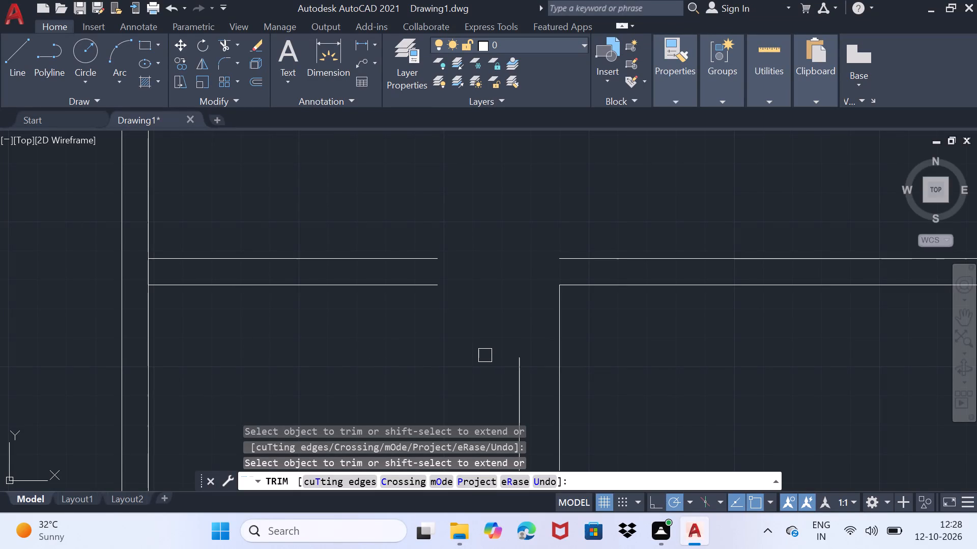
Trim away both vertical partition lines between the horizontal partition and the bottom wall.
middle_drag(484, 352, 410, 347)
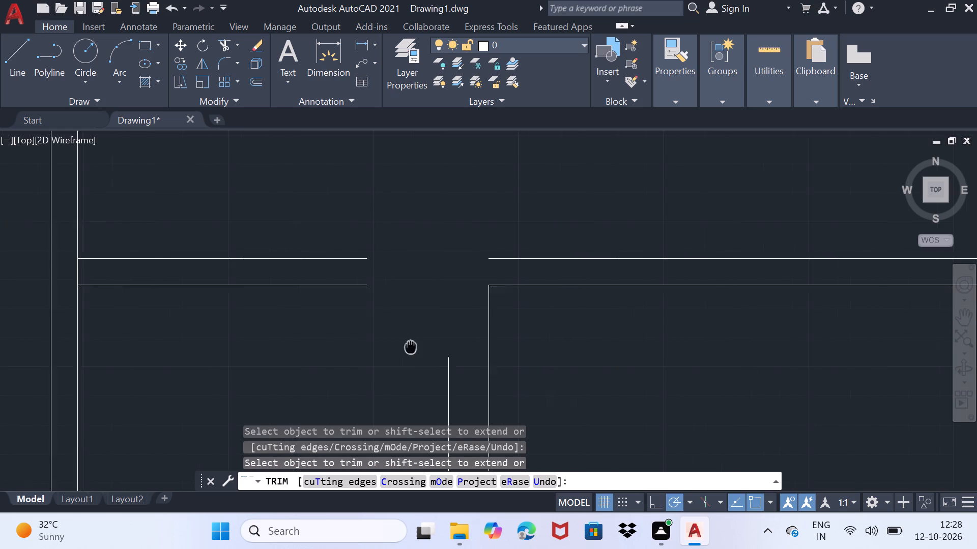
middle_drag(410, 347, 375, 343)
middle_drag(373, 341, 286, 315)
scroll(284, 315, down, 3)
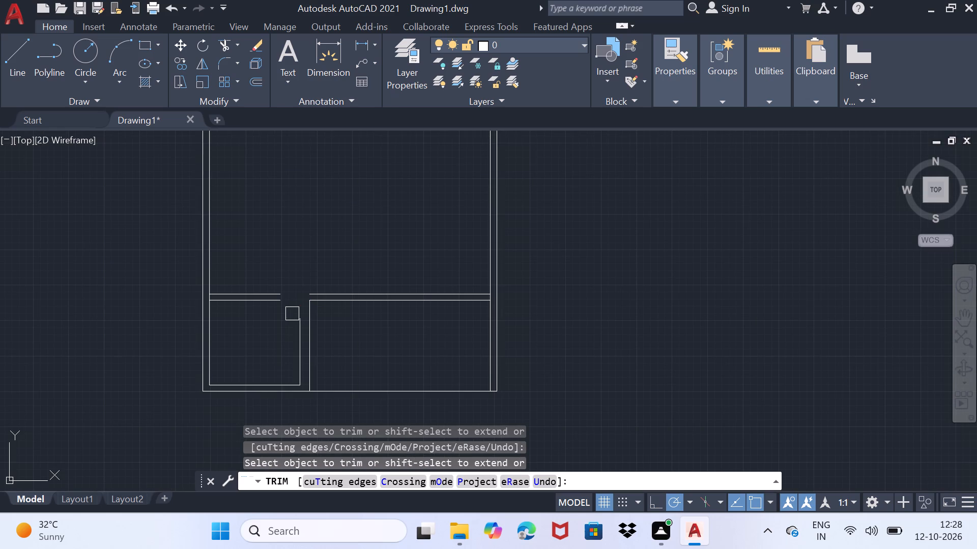
middle_drag(351, 310, 394, 294)
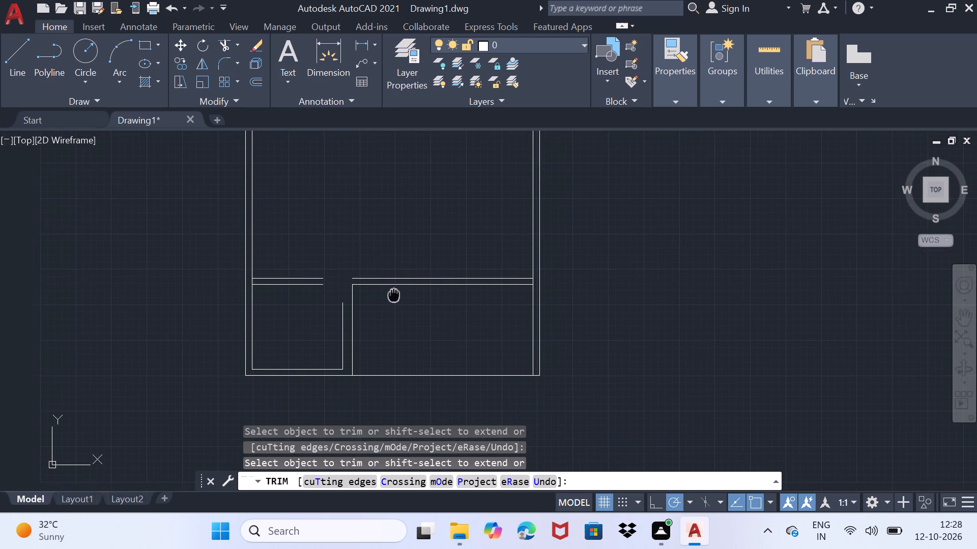
scroll(349, 354, up, 1)
drag(319, 331, 405, 329)
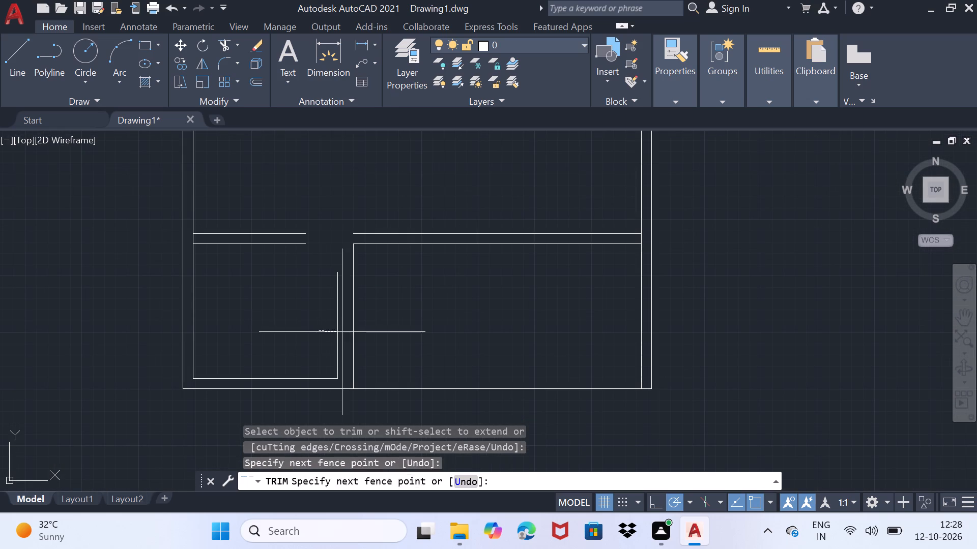
drag(405, 329, 453, 328)
drag(350, 267, 355, 267)
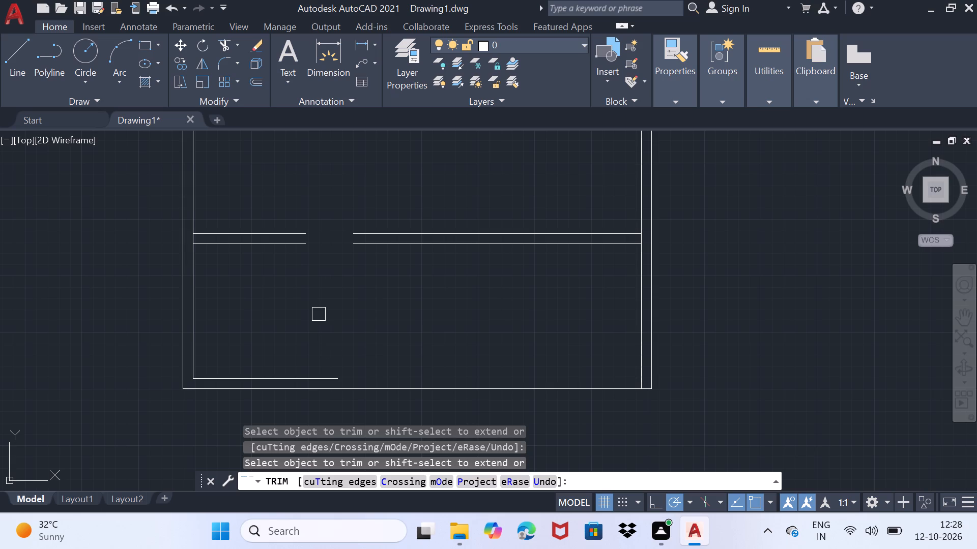
key(space)
key(Escape)
Extend both horizontal partition lines across the gap, and the inner bottom wall line to the inner right wall line.
text(ex)
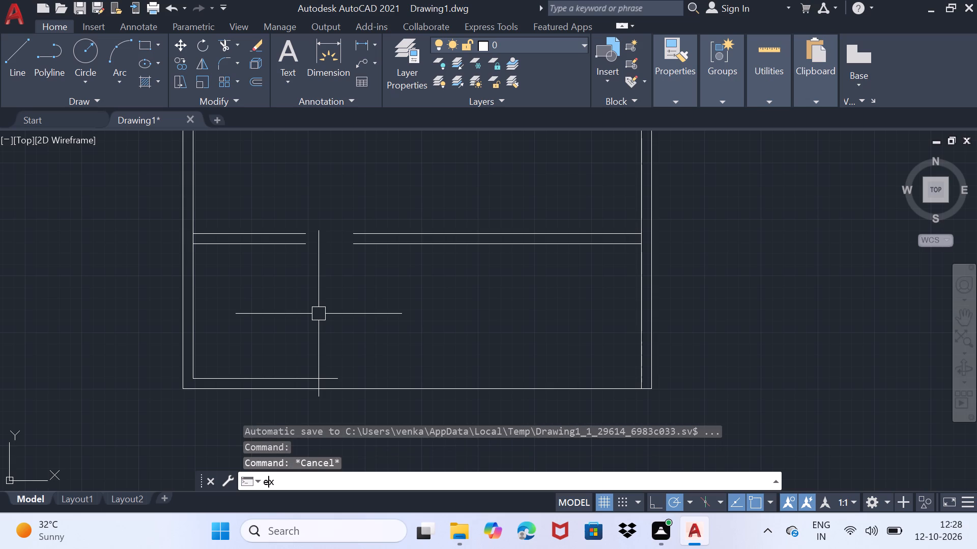
key(Return)
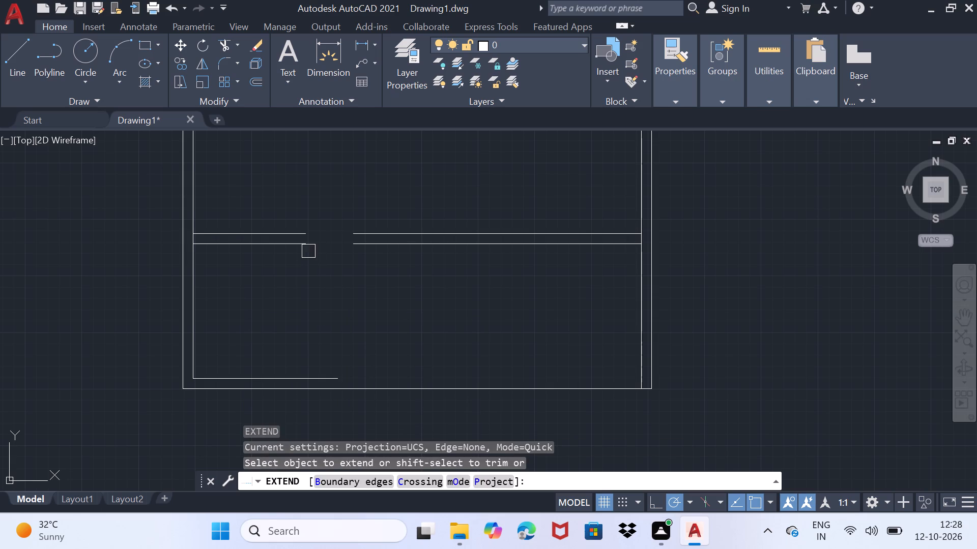
click(304, 247)
click(304, 232)
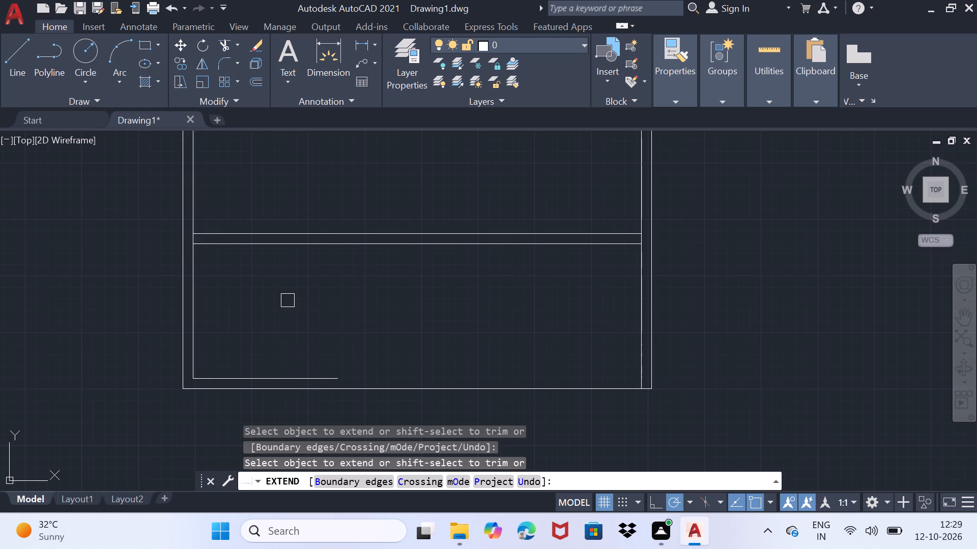
middle_drag(288, 300, 326, 259)
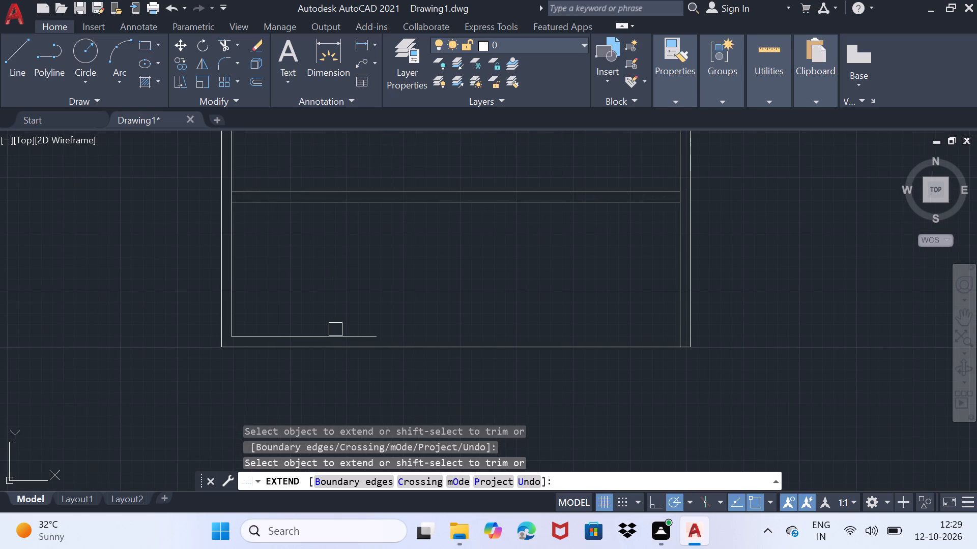
click(368, 336)
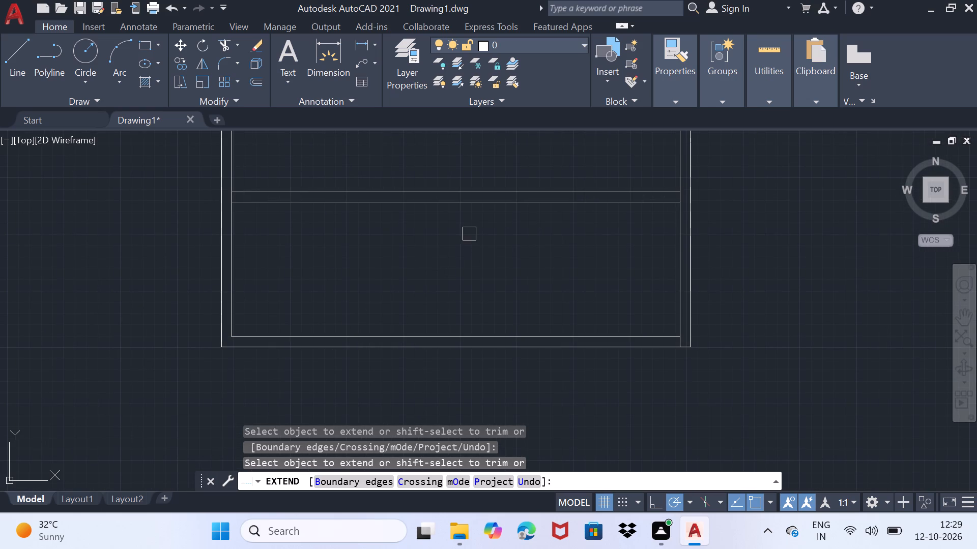
key(space)
Draw a 10'8" line along the horizontal partition's lower line, starting at the inner left wall line.
key(l)
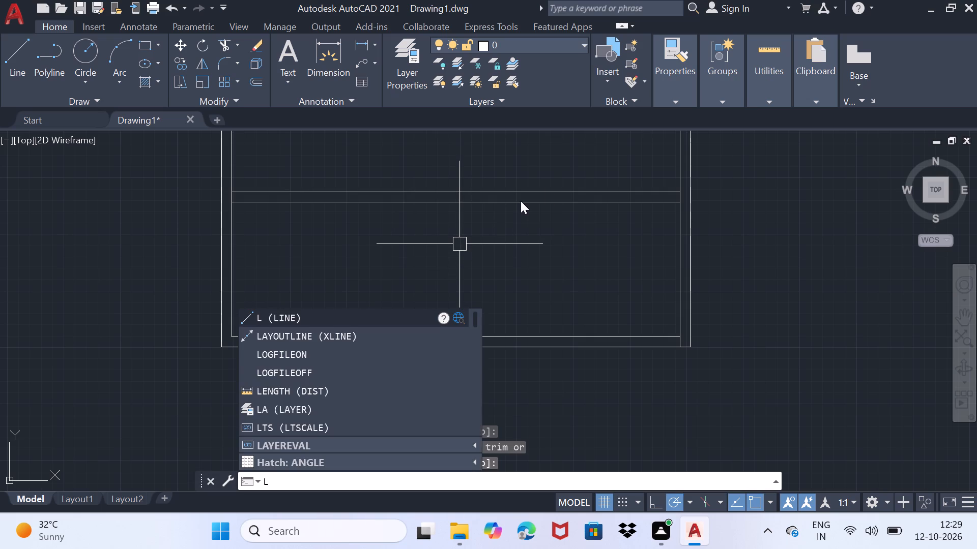
scroll(530, 100, down, 3)
key(Return)
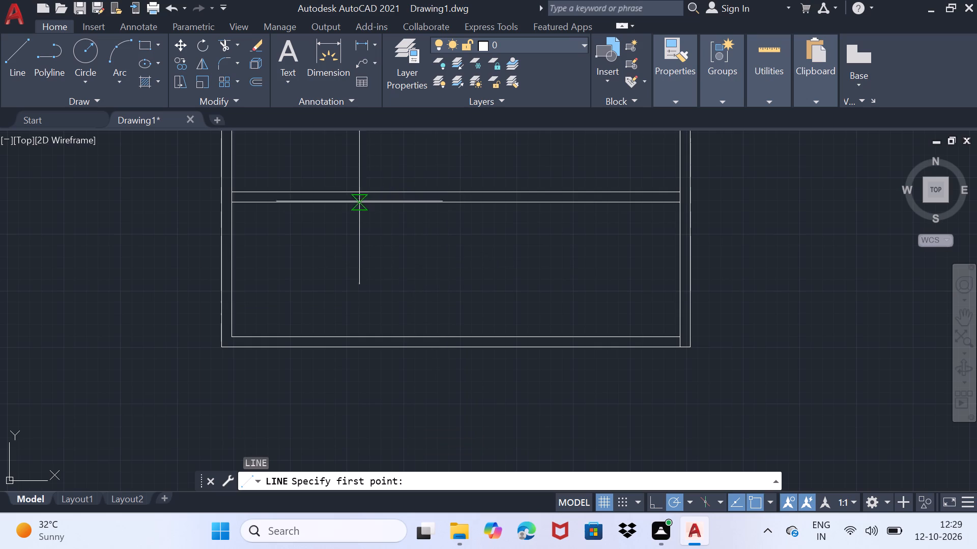
click(230, 206)
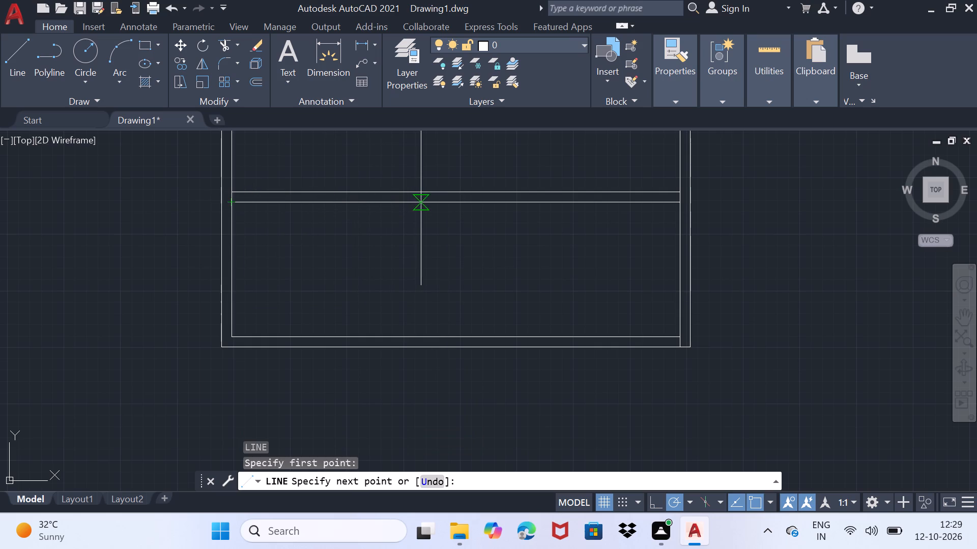
key(1)
key(0)
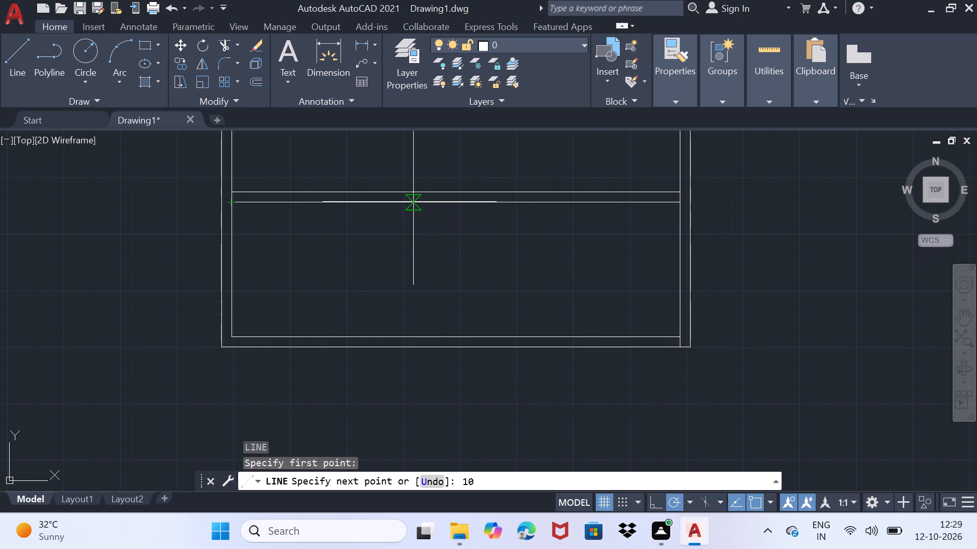
key(apostrophe)
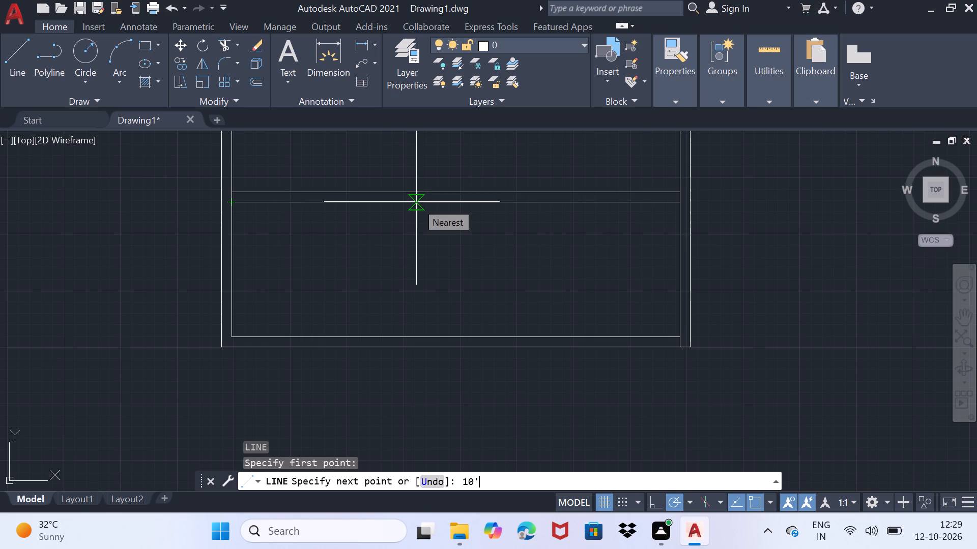
key(8)
key(shift+quotedbl)
key(Return)
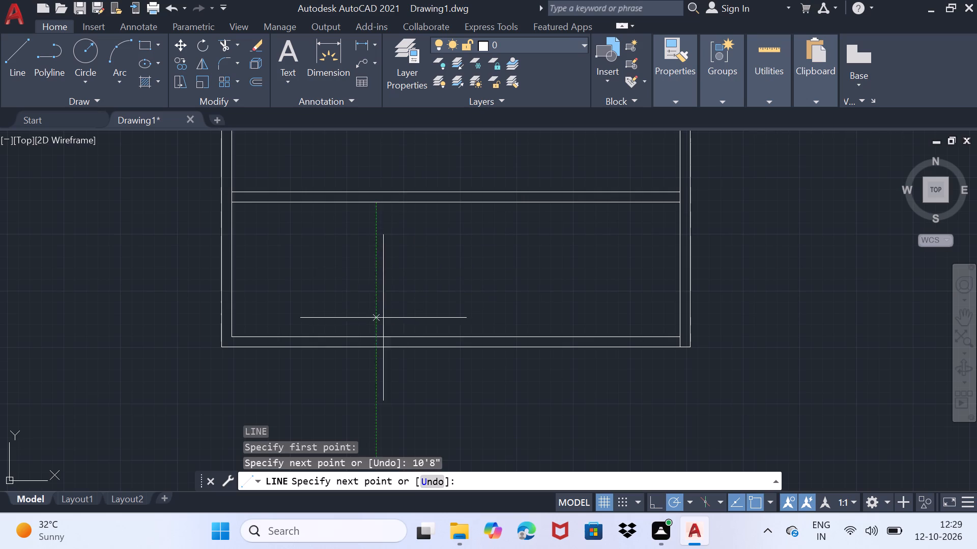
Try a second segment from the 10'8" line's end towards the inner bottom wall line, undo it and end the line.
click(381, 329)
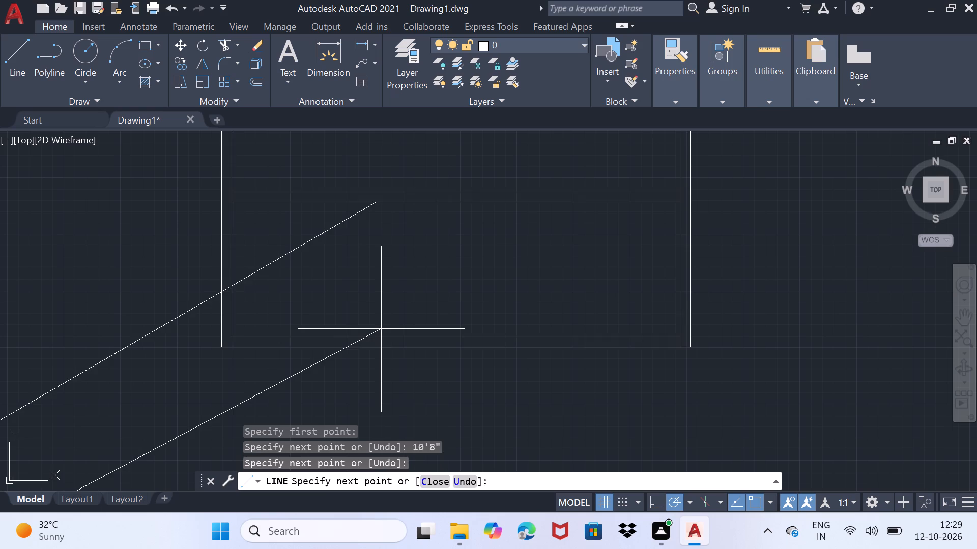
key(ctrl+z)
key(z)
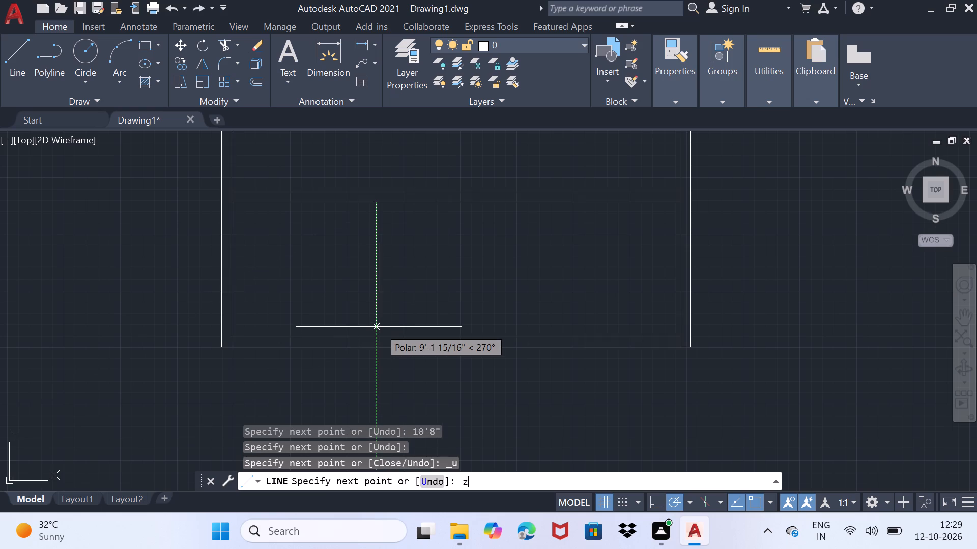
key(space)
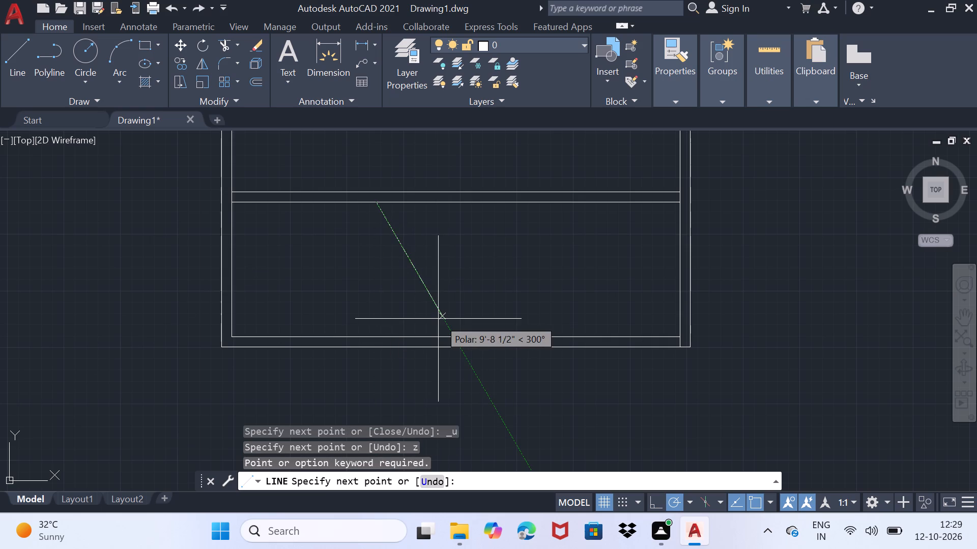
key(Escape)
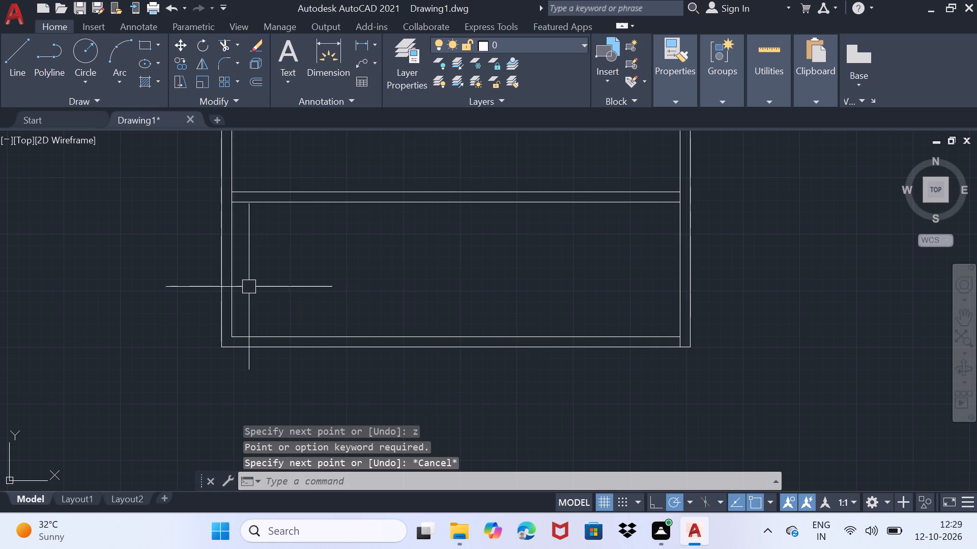
Offset the inner left wall line into the bottom room by a little over 9', using a distance picked between two points.
key(o)
key(f)
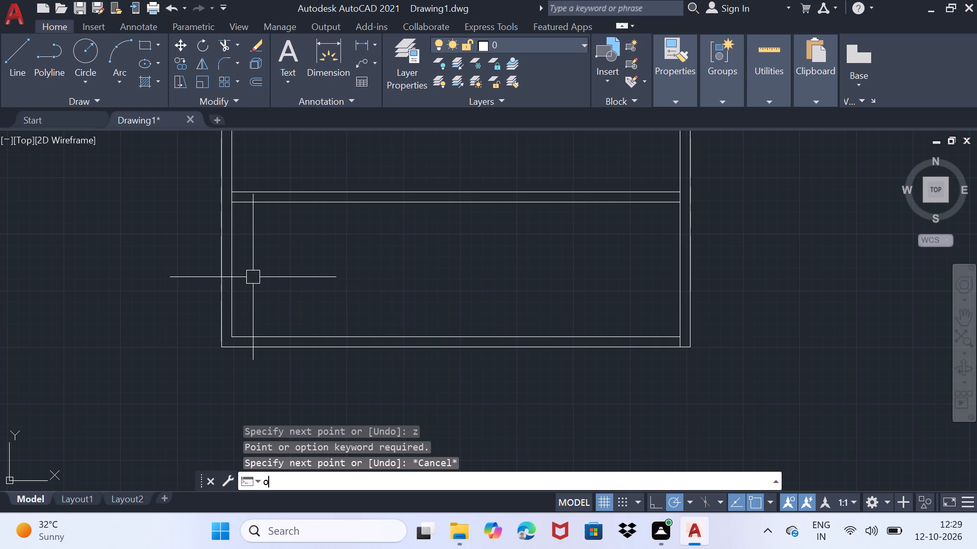
key(Return)
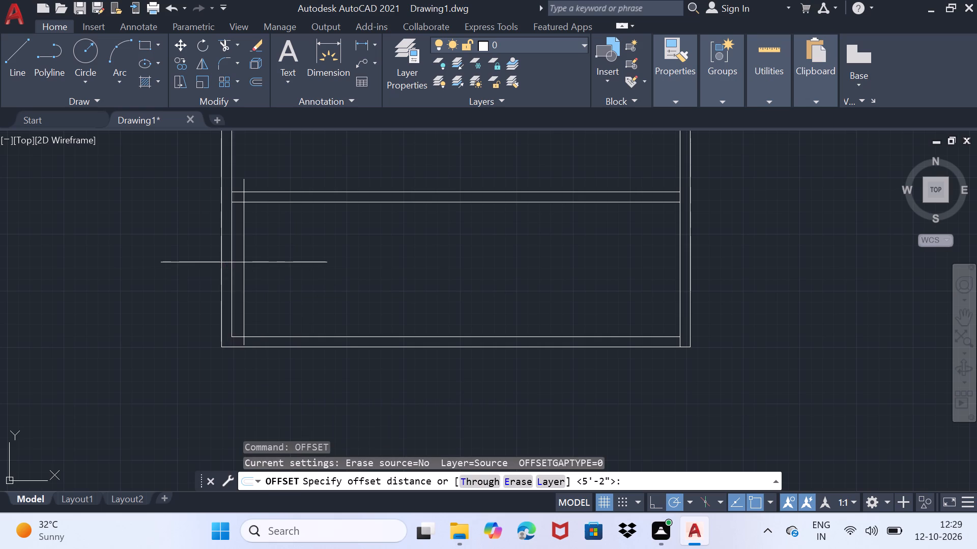
click(231, 261)
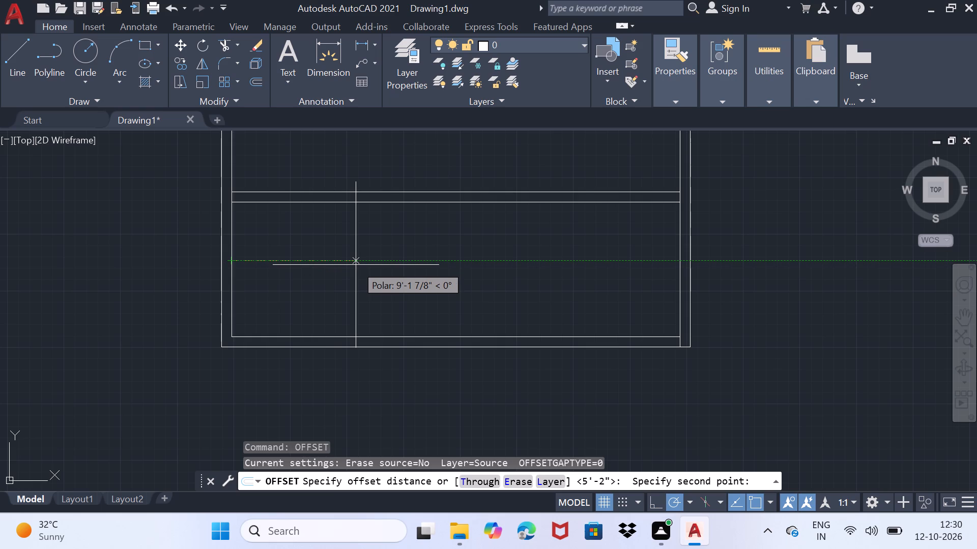
key(1)
key(3)
key(apostrophe)
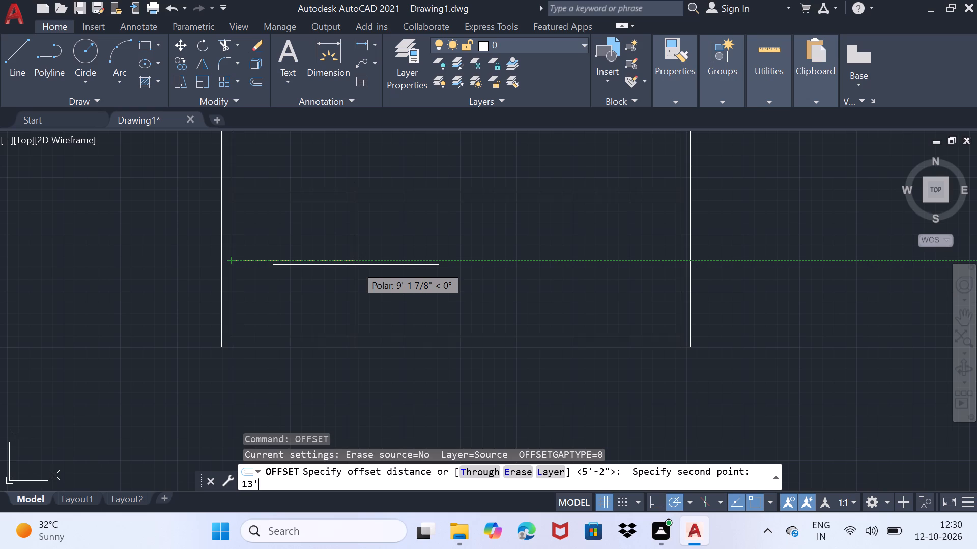
text(14)
key(shift+quotedbl)
key(Return)
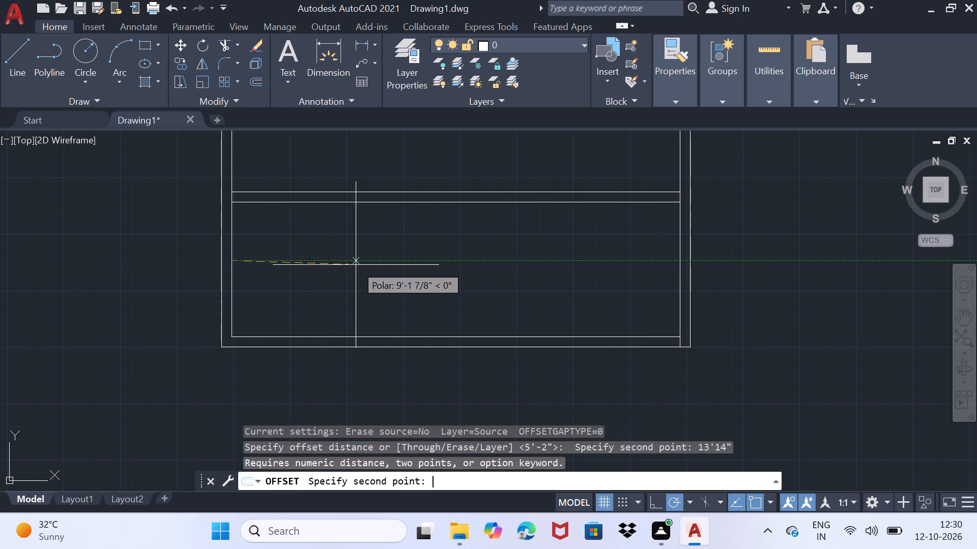
click(359, 264)
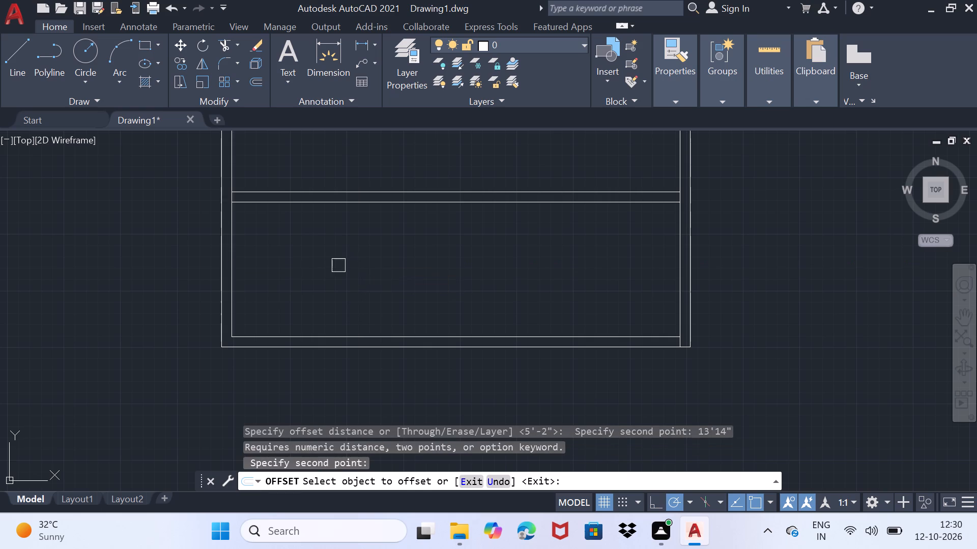
click(237, 265)
click(288, 277)
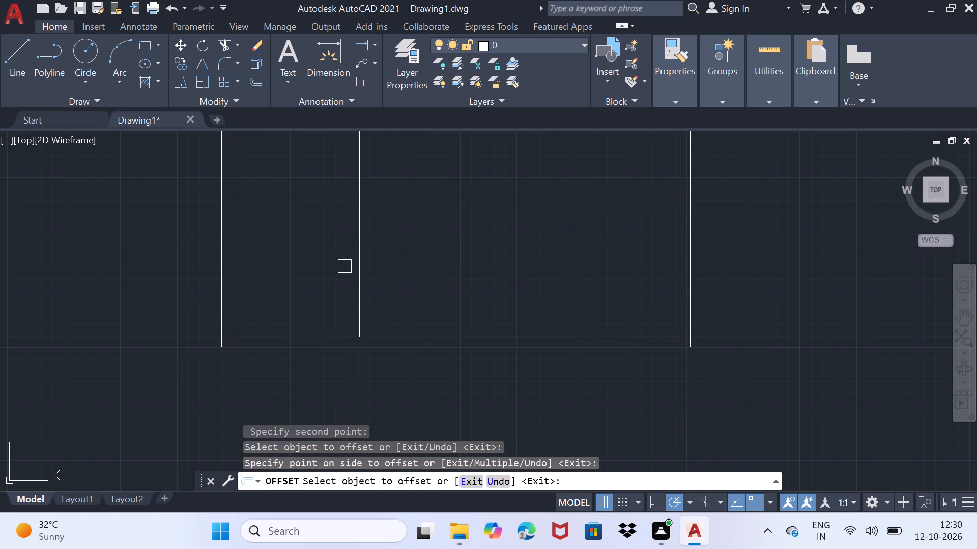
scroll(288, 261, up, 1)
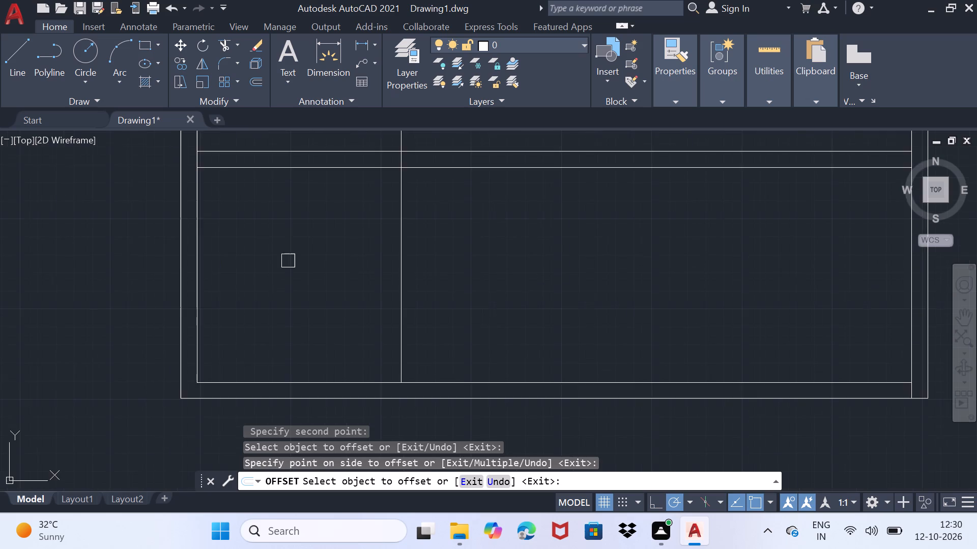
middle_drag(290, 264, 304, 420)
key(space)
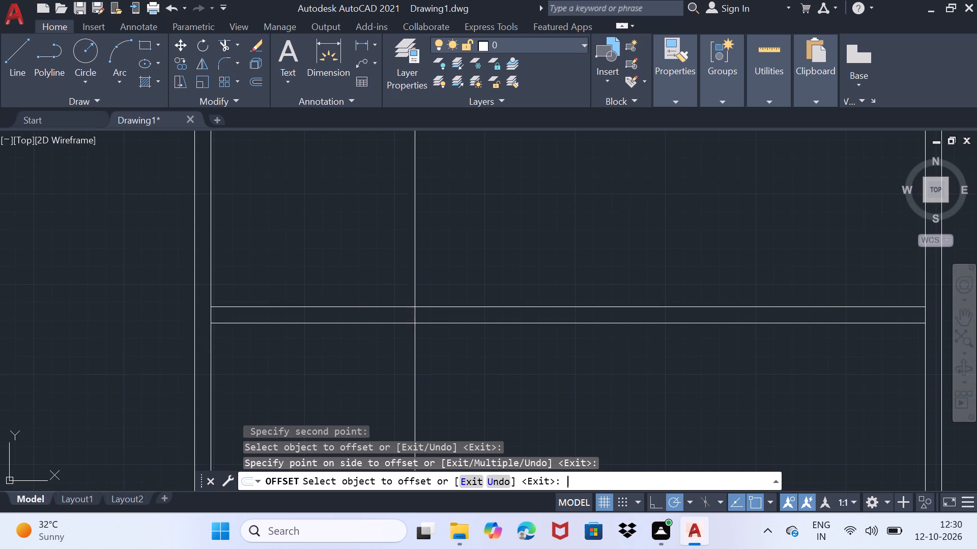
Trim the offset vertical line above the horizontal partition and between the partition's two lines.
text(tr)
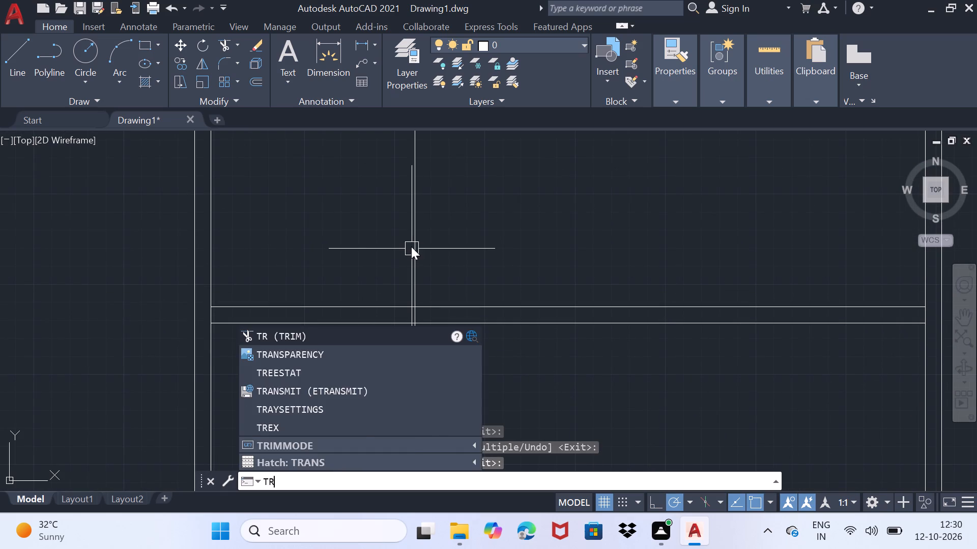
key(Return)
drag(404, 238, 511, 245)
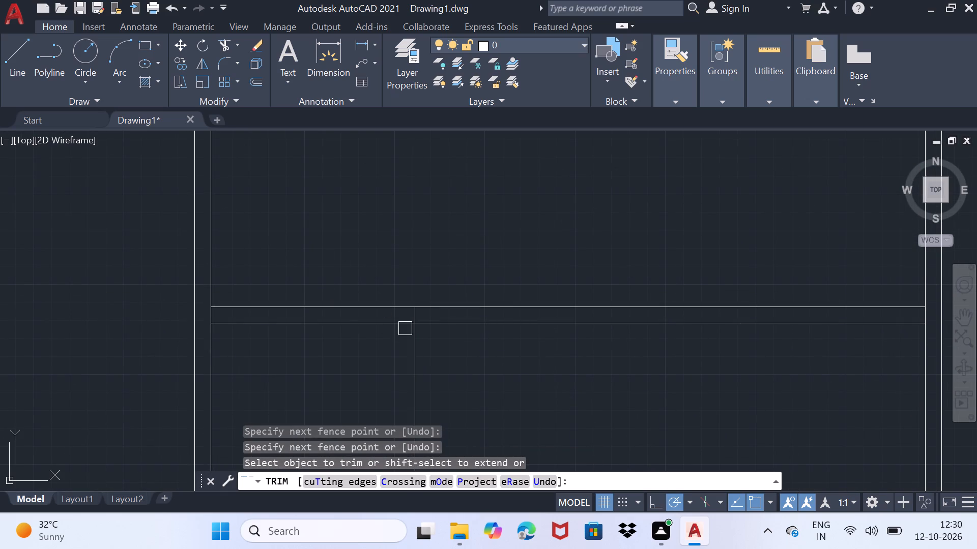
scroll(409, 312, up, 3)
drag(412, 318, 523, 320)
scroll(385, 173, down, 3)
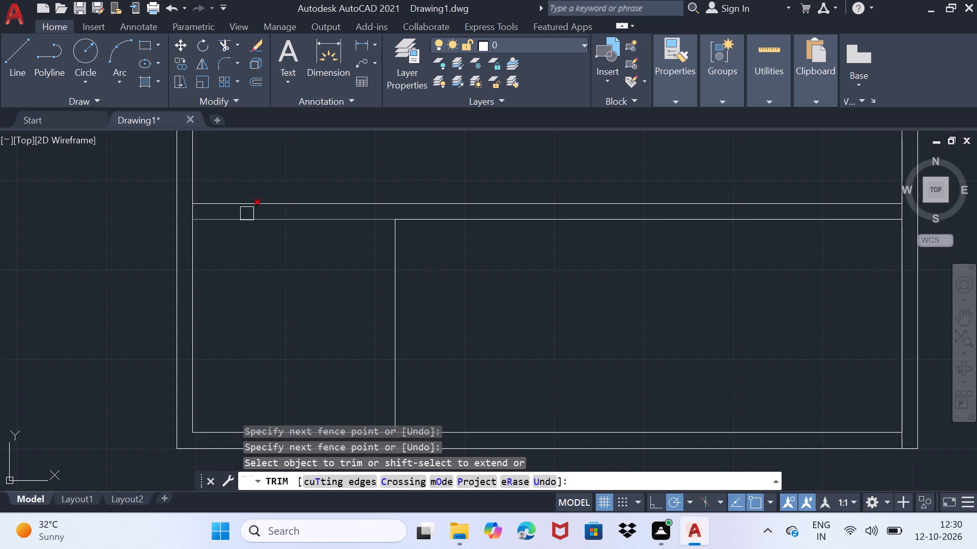
Trim the piece of the inner left wall line between the horizontal partition's two lines.
scroll(187, 223, up, 2)
click(198, 198)
scroll(318, 319, down, 2)
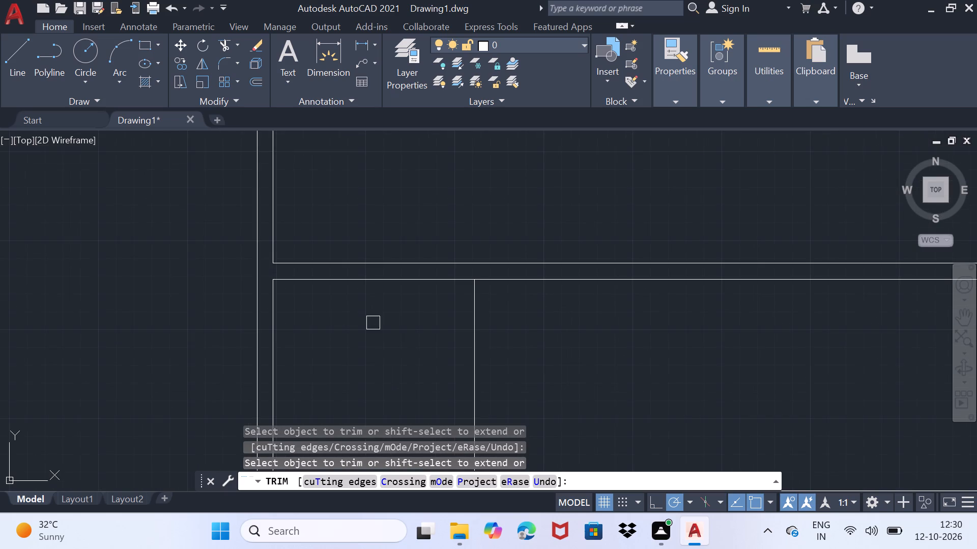
middle_drag(437, 352, 432, 219)
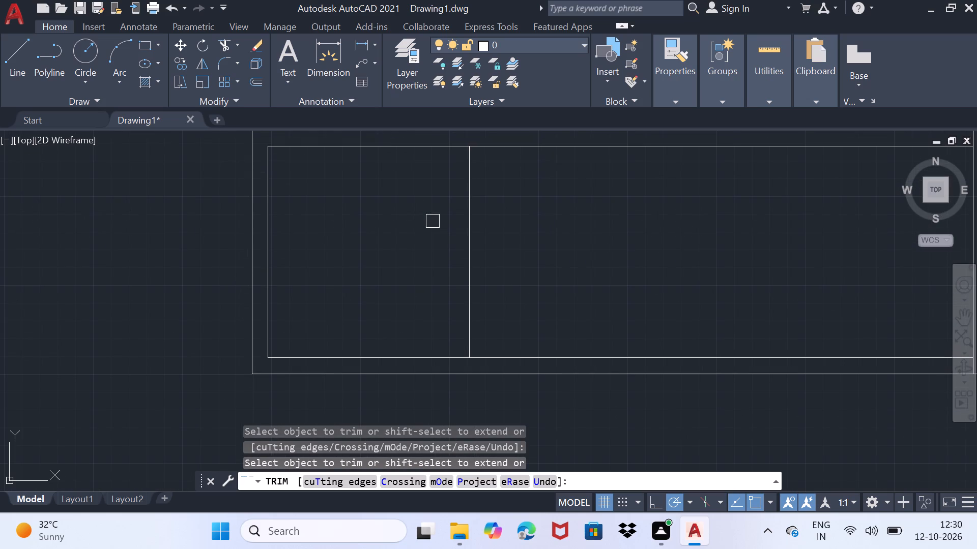
key(space)
Offset the vertical partition line in the bottom room by 6" away from the left wall.
middle_drag(424, 224, 414, 240)
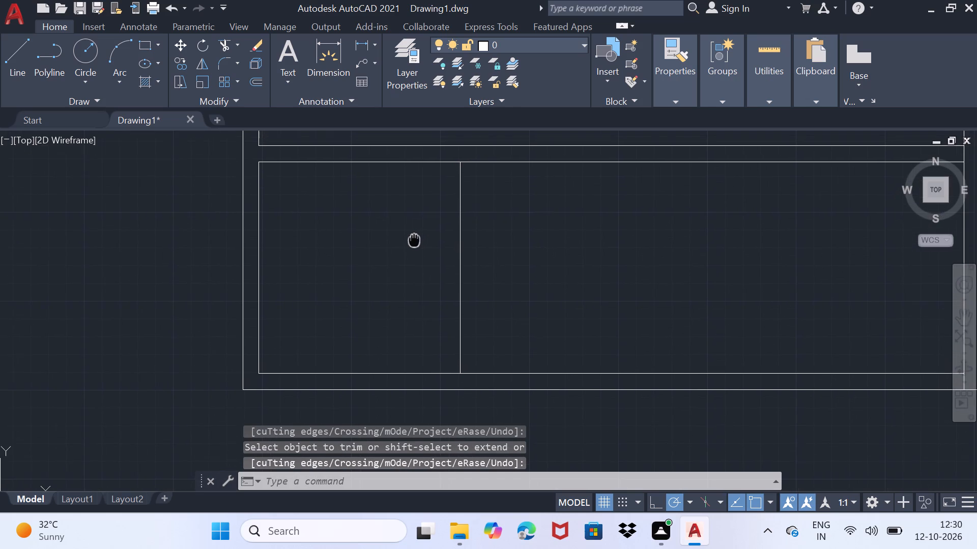
middle_drag(414, 240, 404, 300)
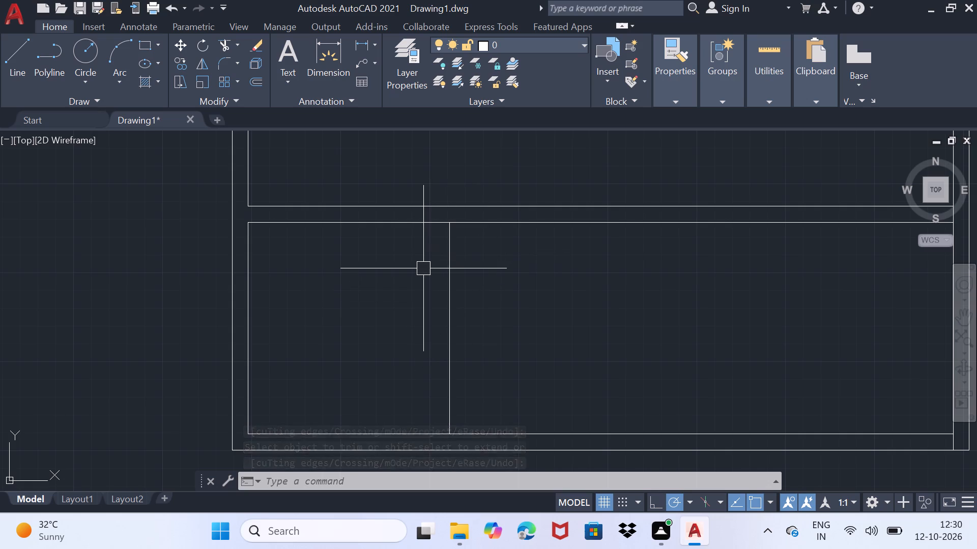
key(o)
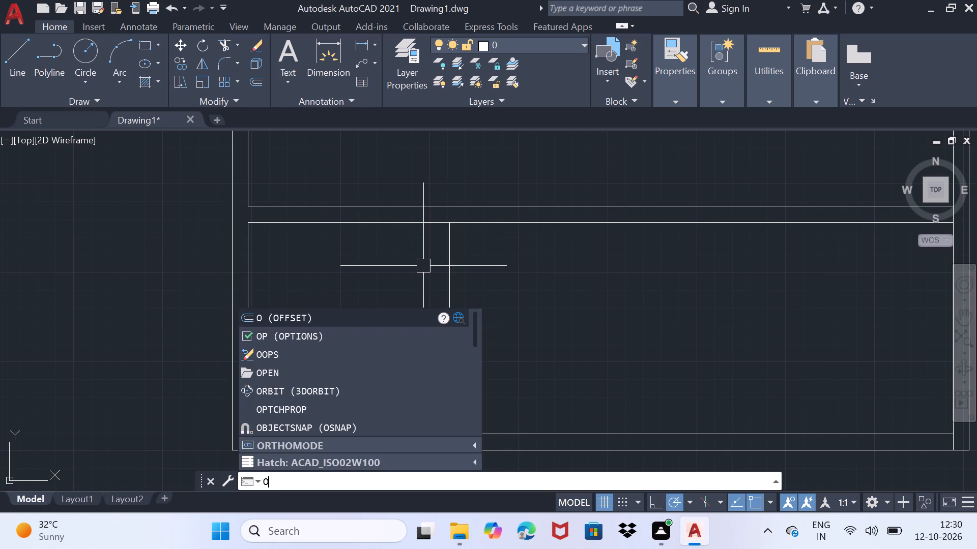
key(f)
key(Return)
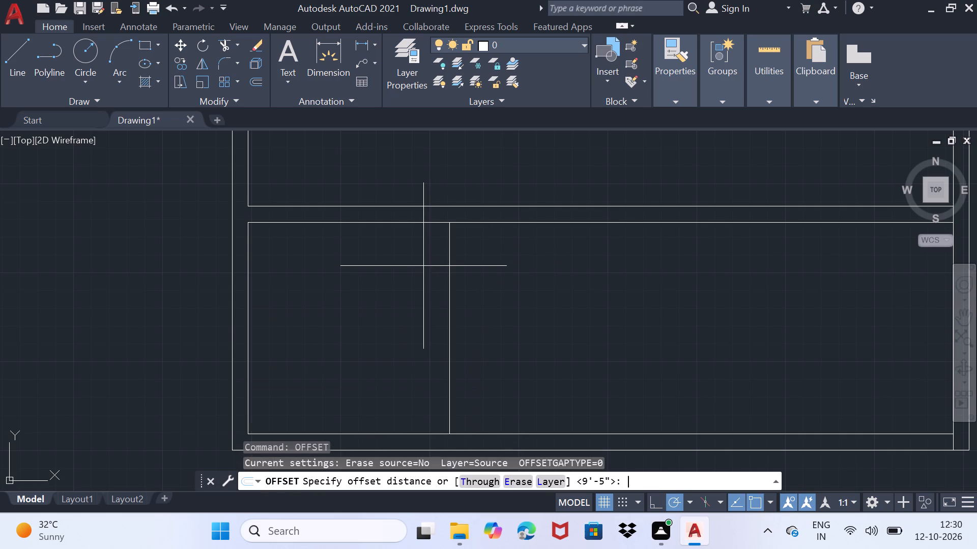
click(451, 263)
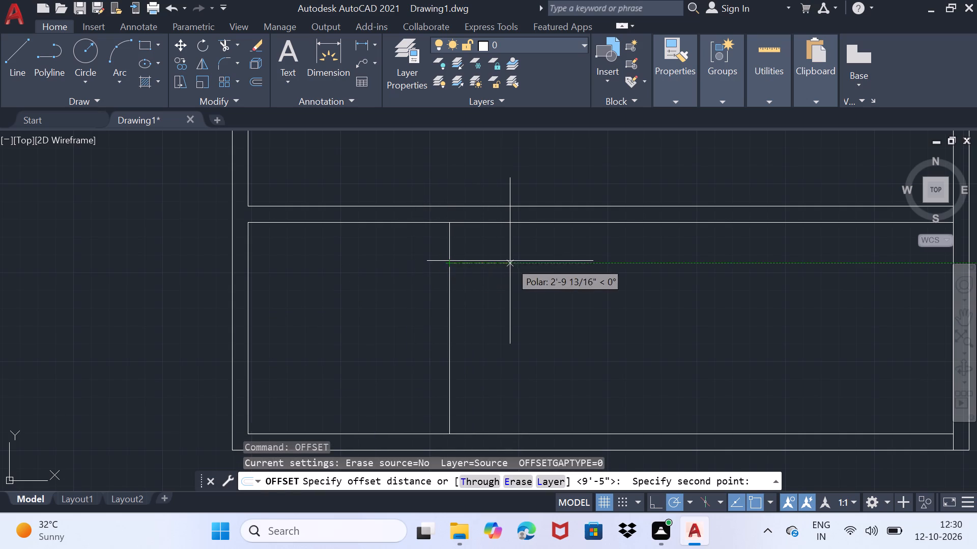
key(6)
key(shift+quotedbl)
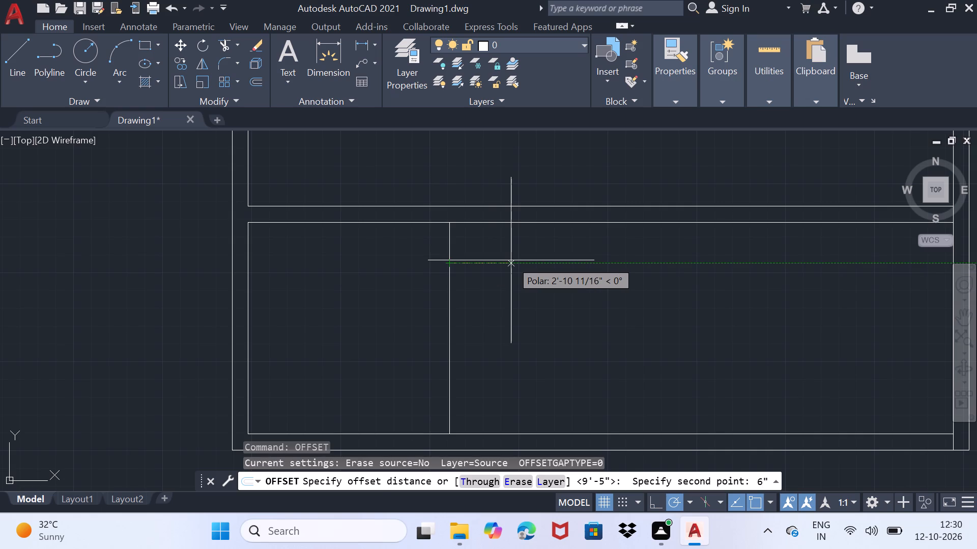
key(Return)
click(448, 261)
click(492, 262)
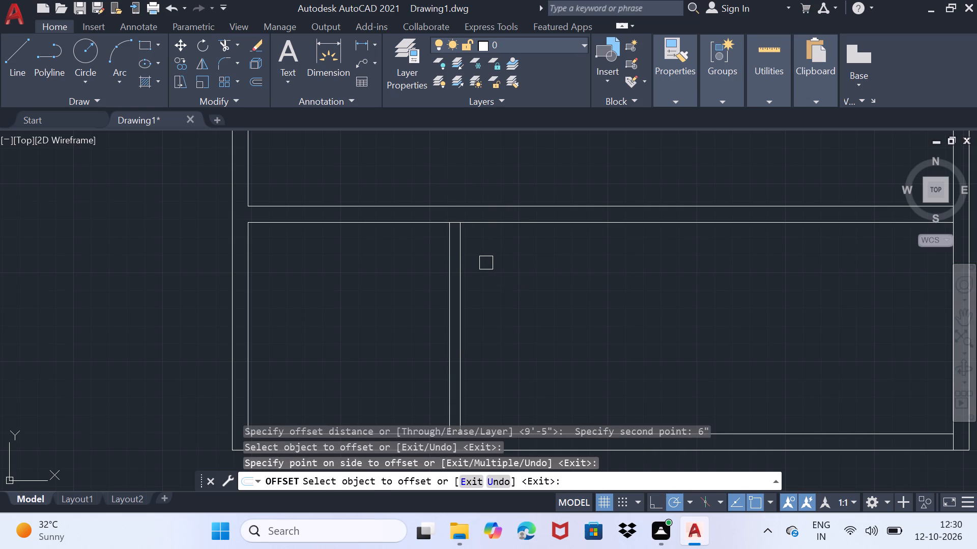
middle_drag(479, 266, 478, 271)
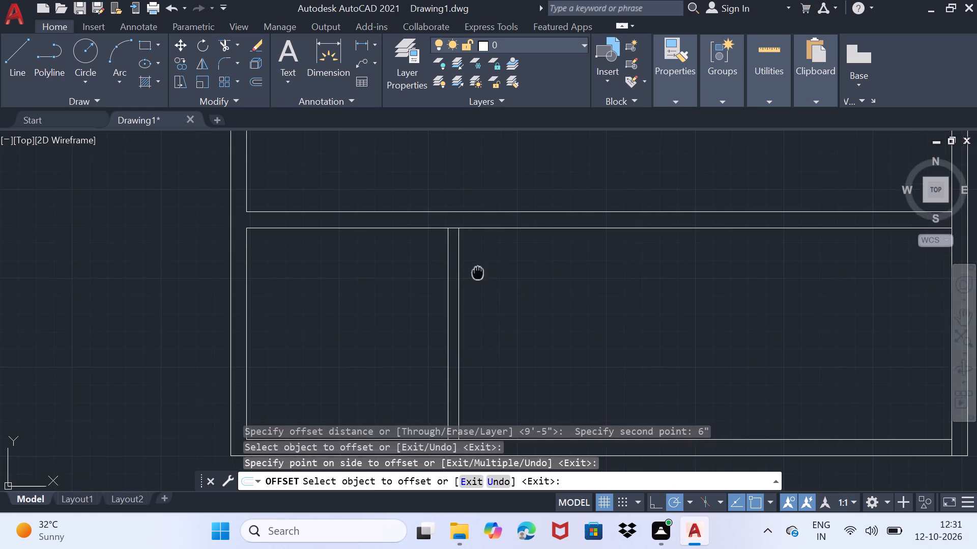
middle_drag(478, 271, 389, 291)
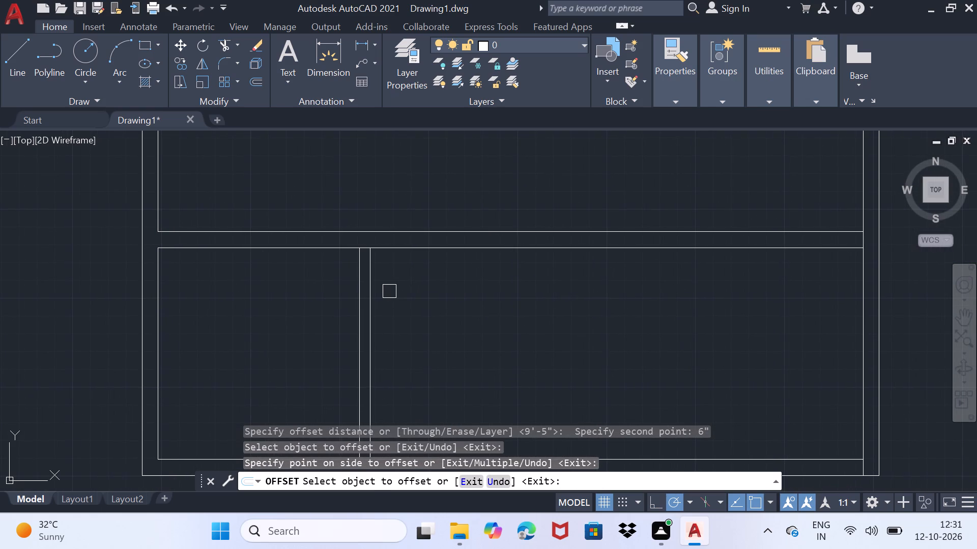
scroll(374, 337, down, 1)
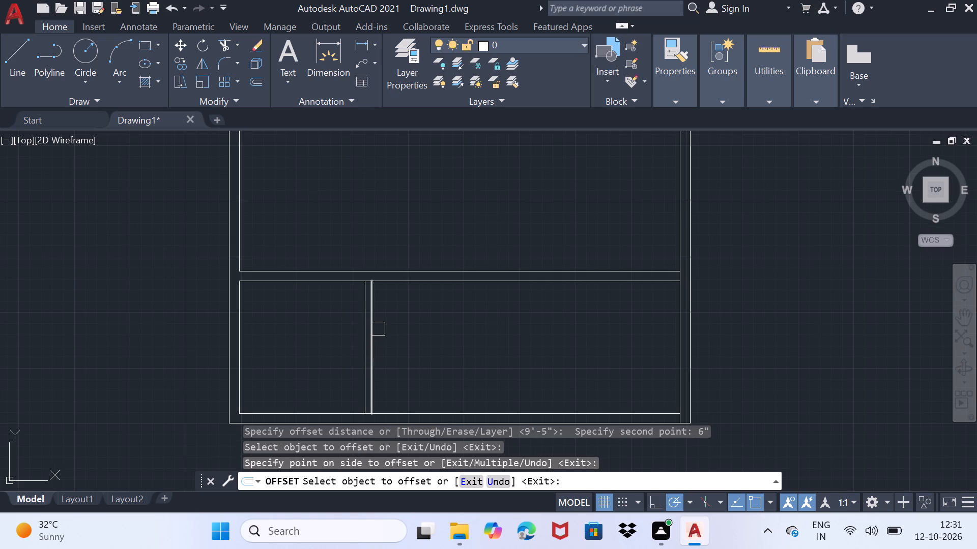
key(Escape)
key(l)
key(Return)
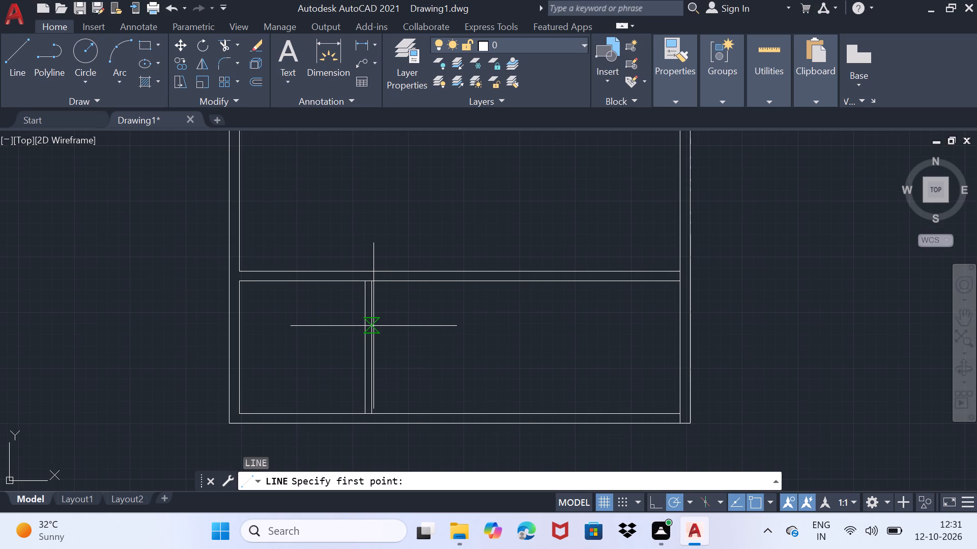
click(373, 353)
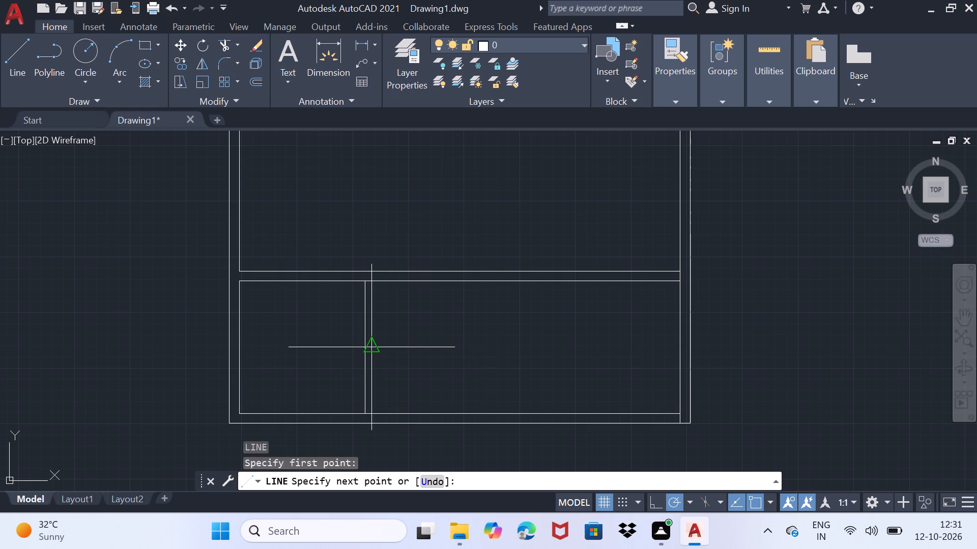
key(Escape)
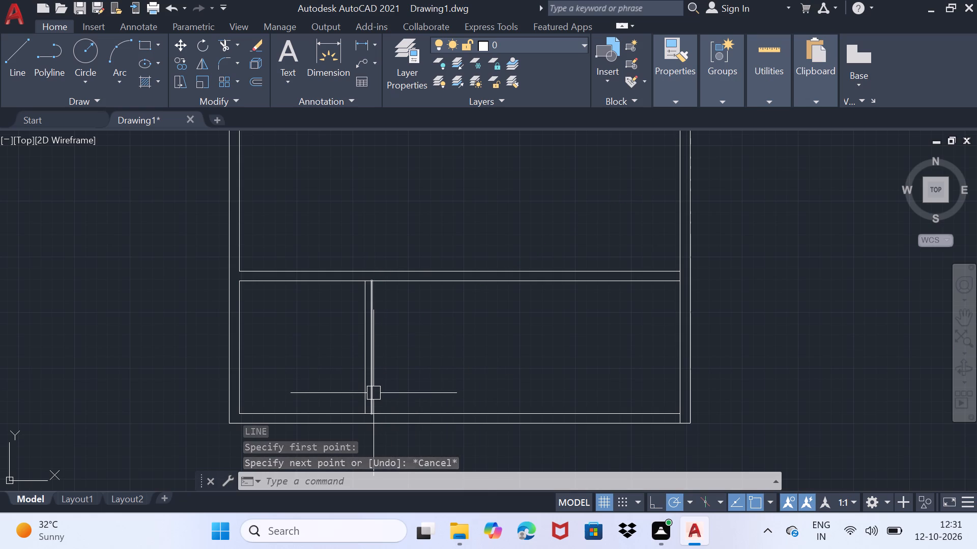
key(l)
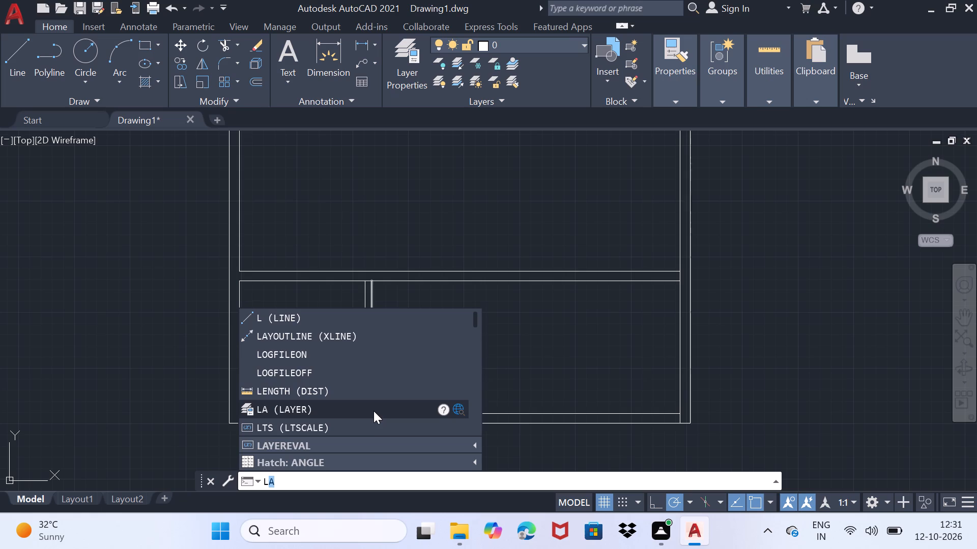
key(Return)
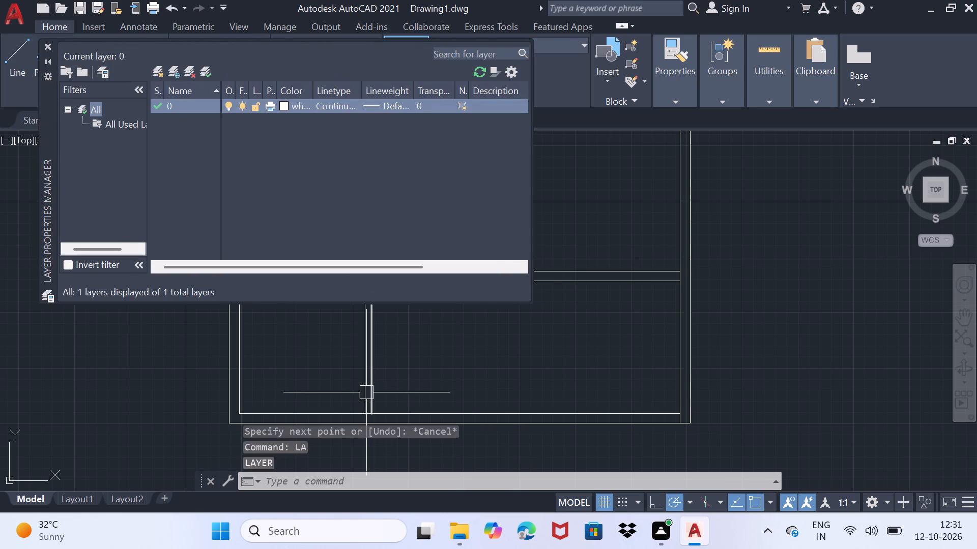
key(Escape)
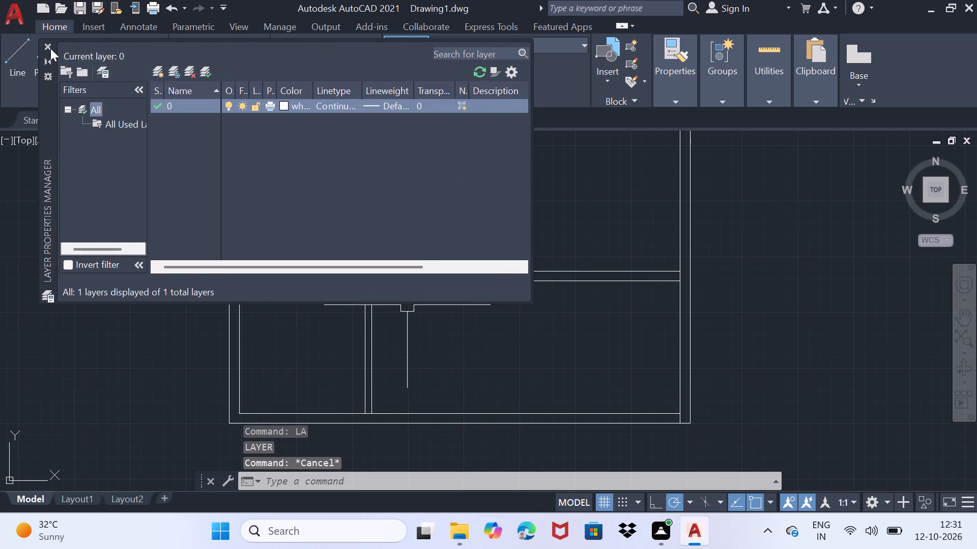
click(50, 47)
Draw a 6'8" line upward along the vertical partition's right line, starting at the inner bottom wall line.
key(l)
key(Return)
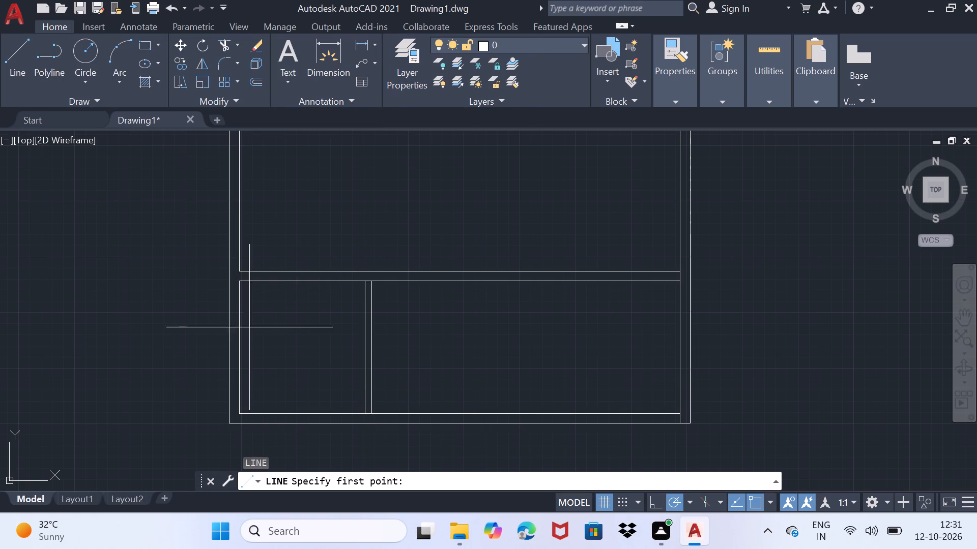
click(377, 416)
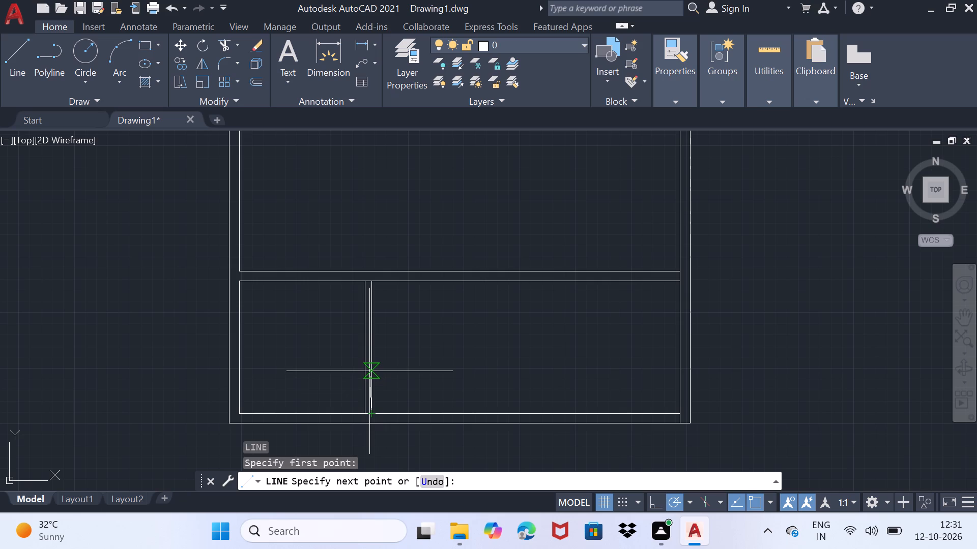
key(6)
key(apostrophe)
key(8)
key(shift+quotedbl)
key(Return)
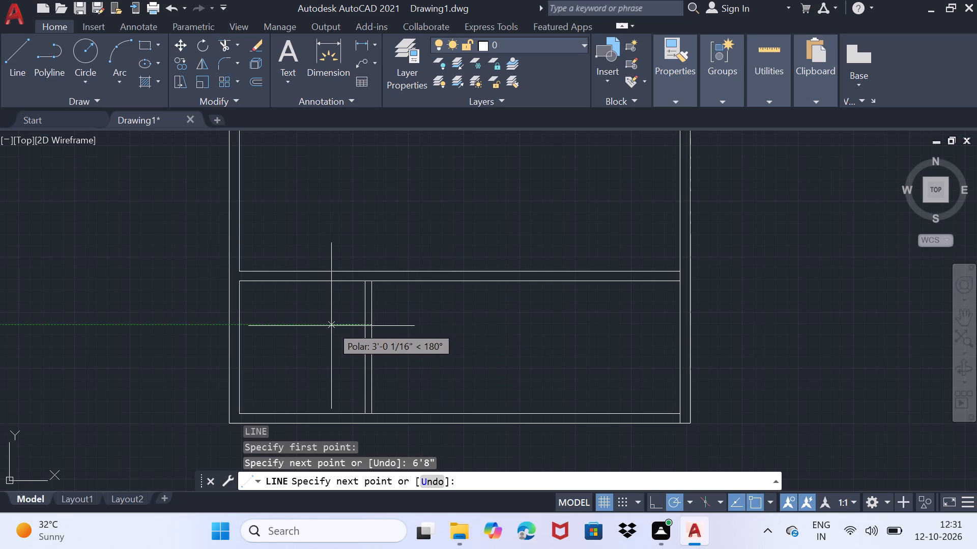
key(space)
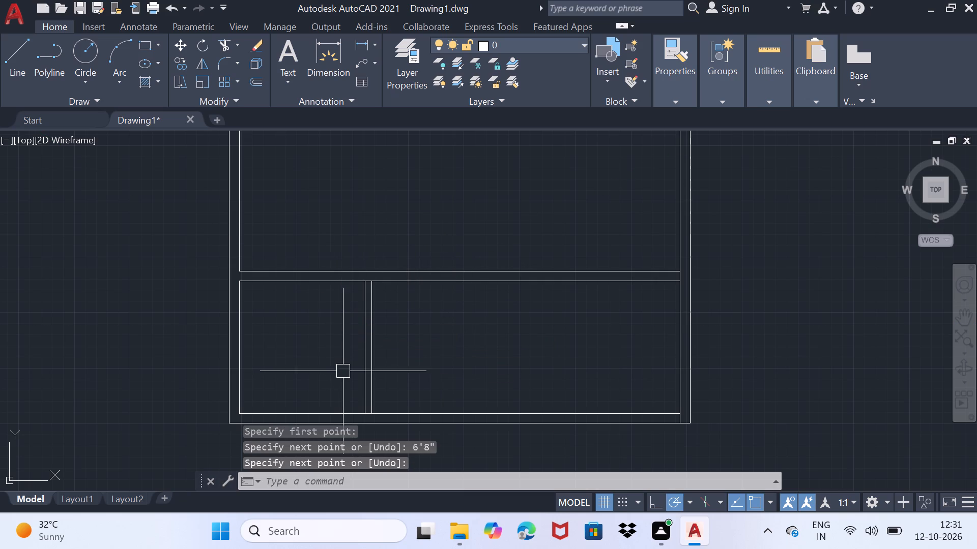
Draw a horizontal line from the 6'8" line's midpoint about 2'10" left, and back across to the inner right wall line.
key(l)
key(Return)
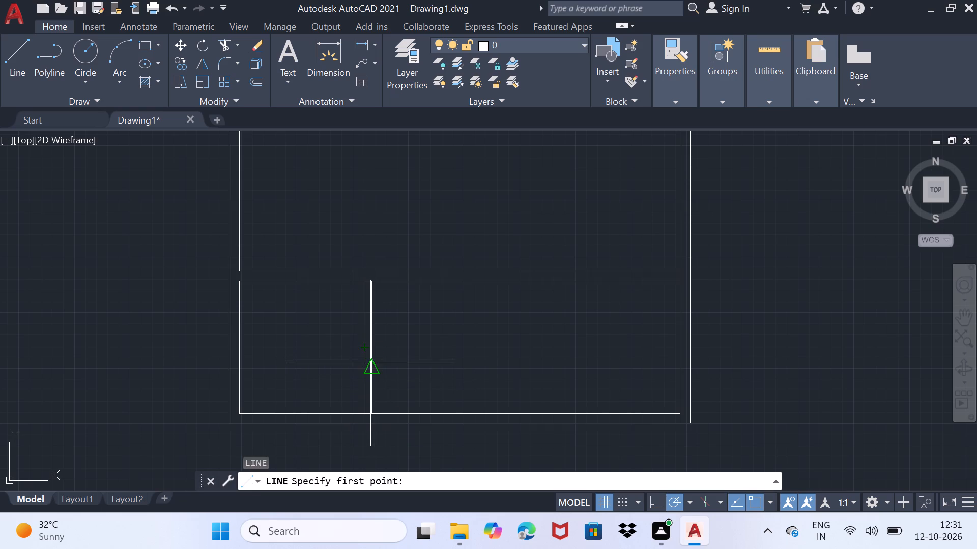
click(369, 369)
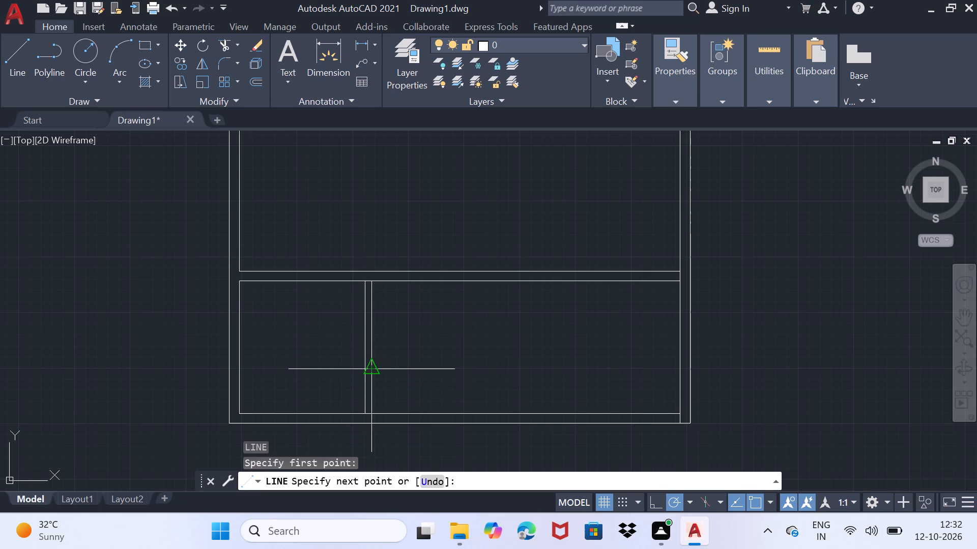
click(333, 369)
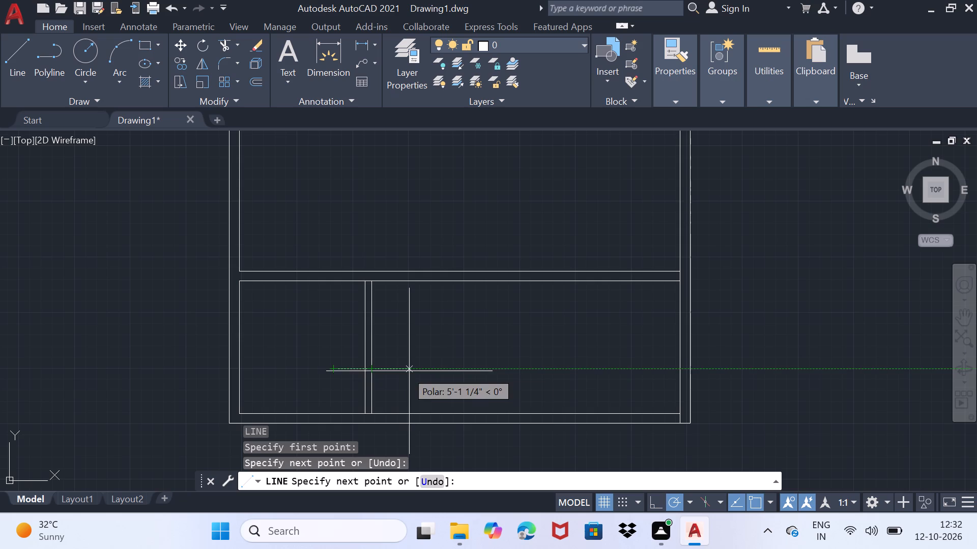
click(678, 368)
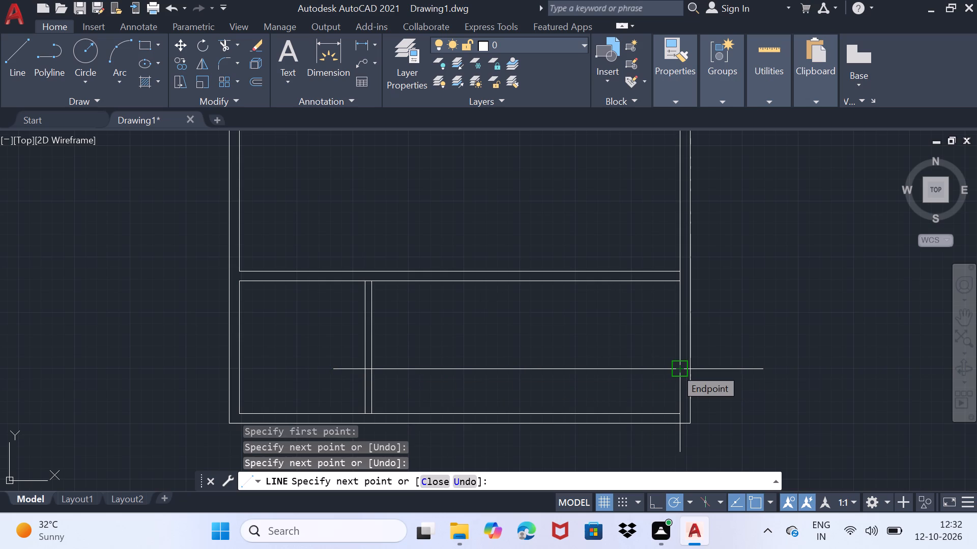
scroll(675, 369, up, 1)
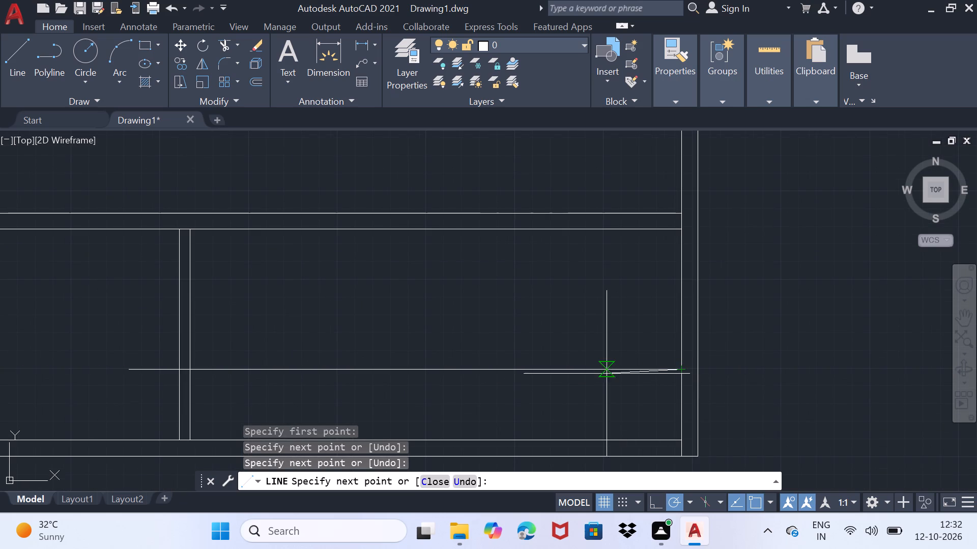
scroll(451, 382, down, 1)
middle_drag(430, 392, 481, 397)
key(space)
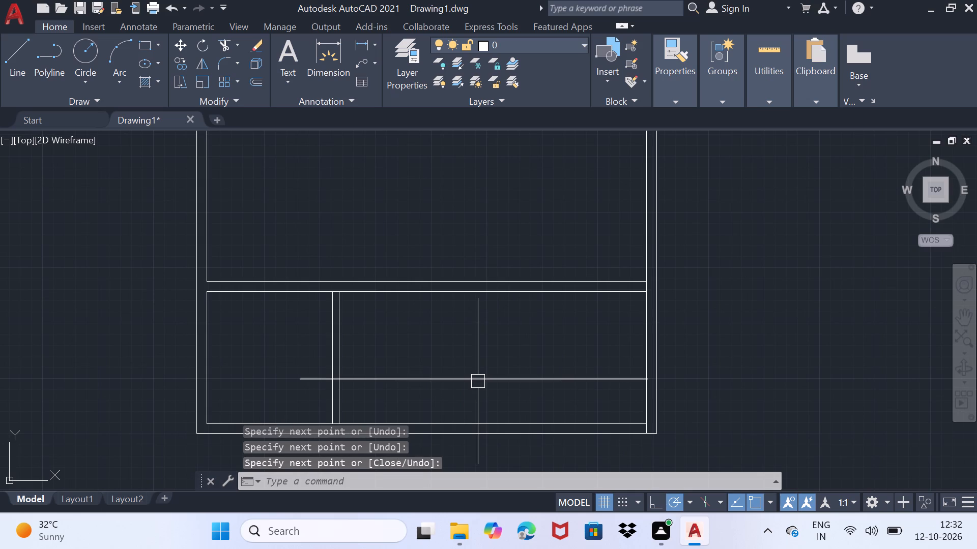
Offset the new horizontal line in the bottom room upward by 6".
text(of)
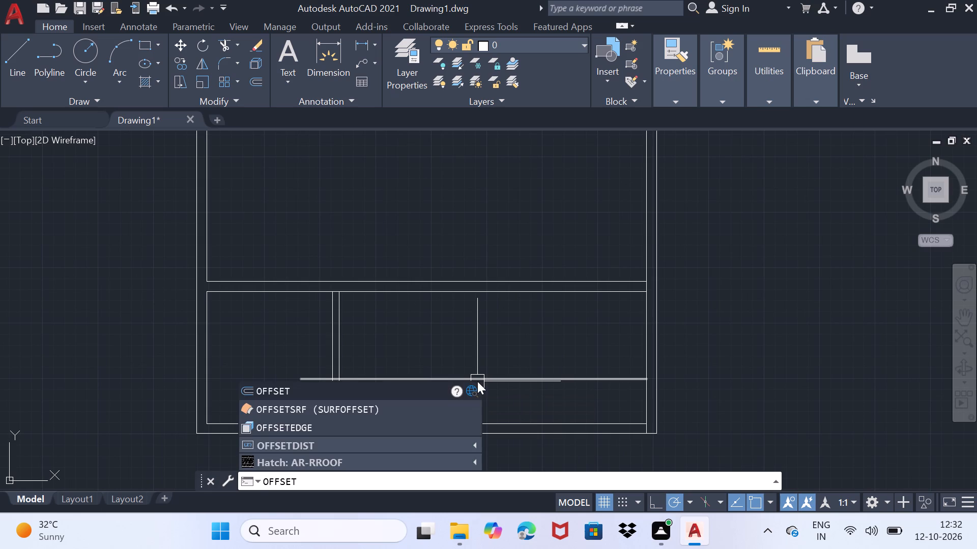
key(Return)
click(473, 381)
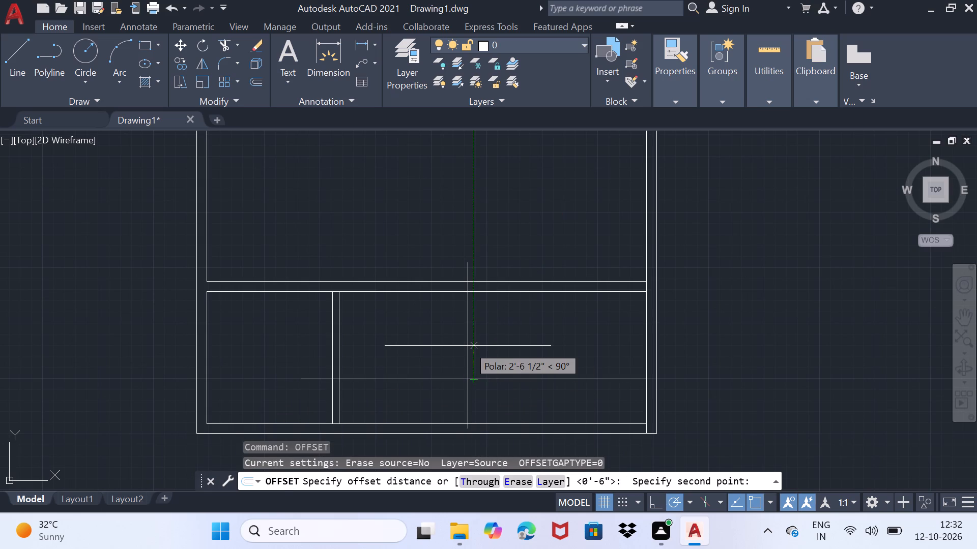
key(6)
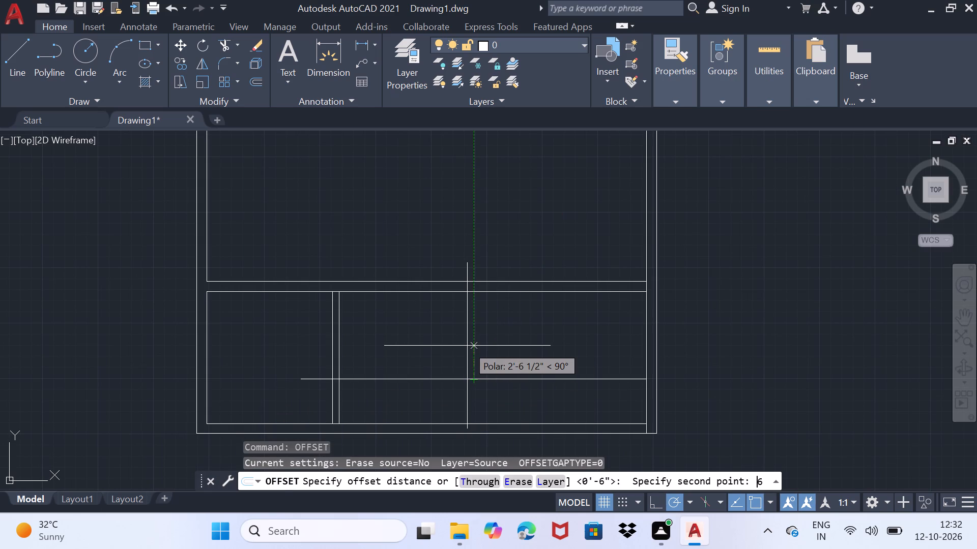
key(shift+quotedbl)
key(Return)
click(474, 381)
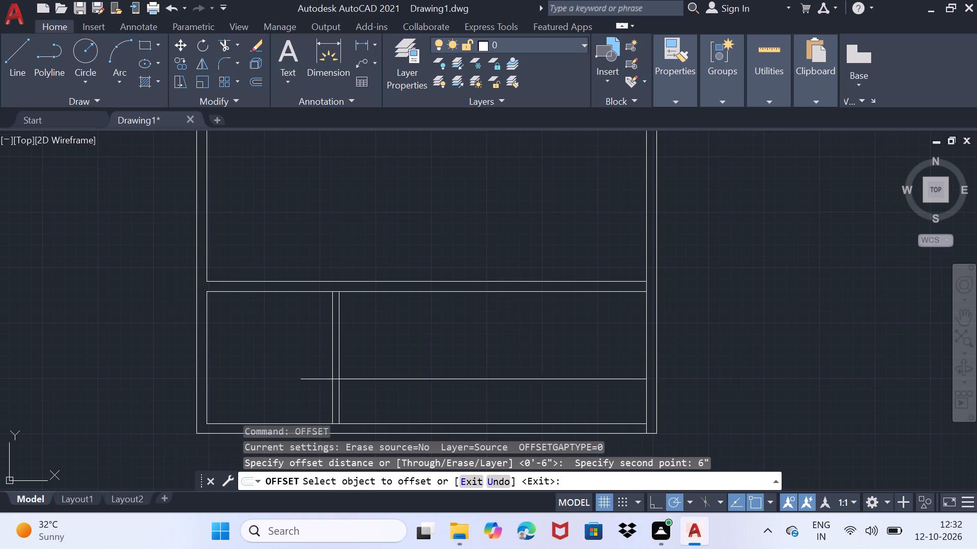
click(466, 351)
scroll(360, 388, up, 1)
middle_drag(364, 384, 463, 372)
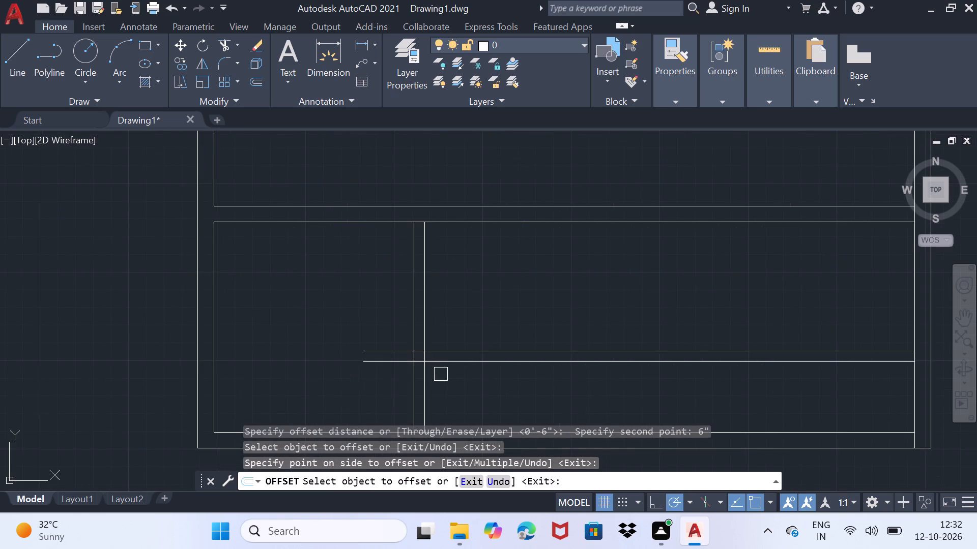
scroll(433, 368, up, 3)
drag(401, 335, 379, 329)
drag(359, 330, 359, 330)
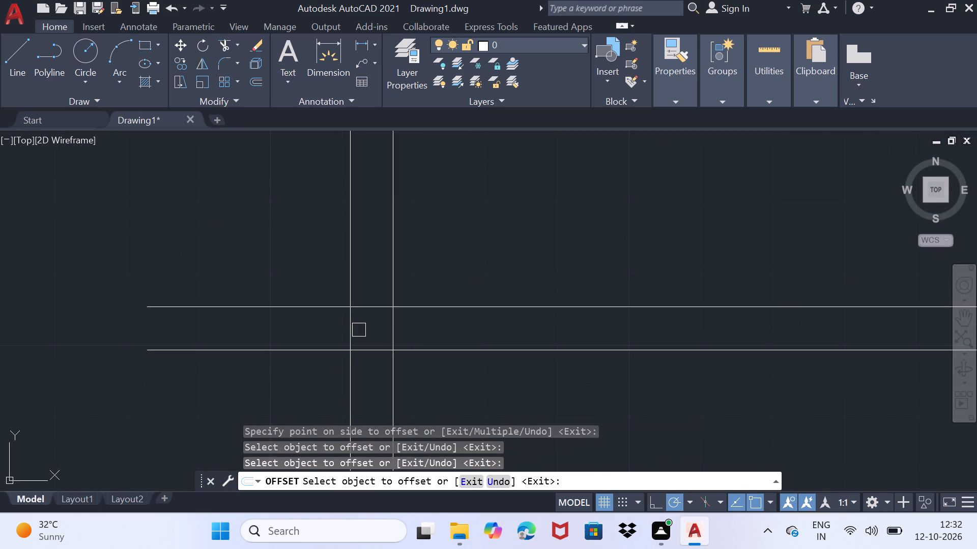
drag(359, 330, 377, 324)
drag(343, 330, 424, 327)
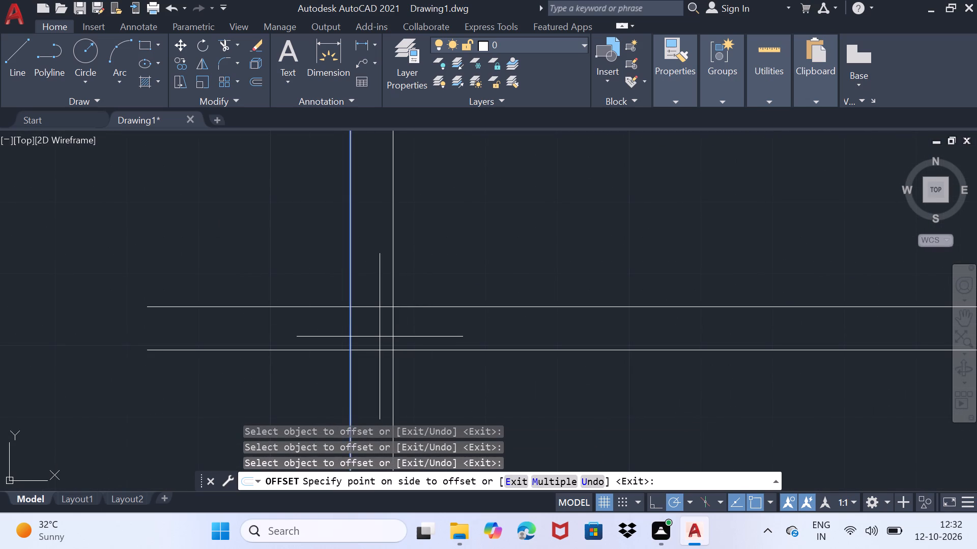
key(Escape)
Draw a line extending the upper horizontal partition line a short way left, and up to the bottom room's inner top wall line.
scroll(366, 344, down, 5)
scroll(334, 346, up, 2)
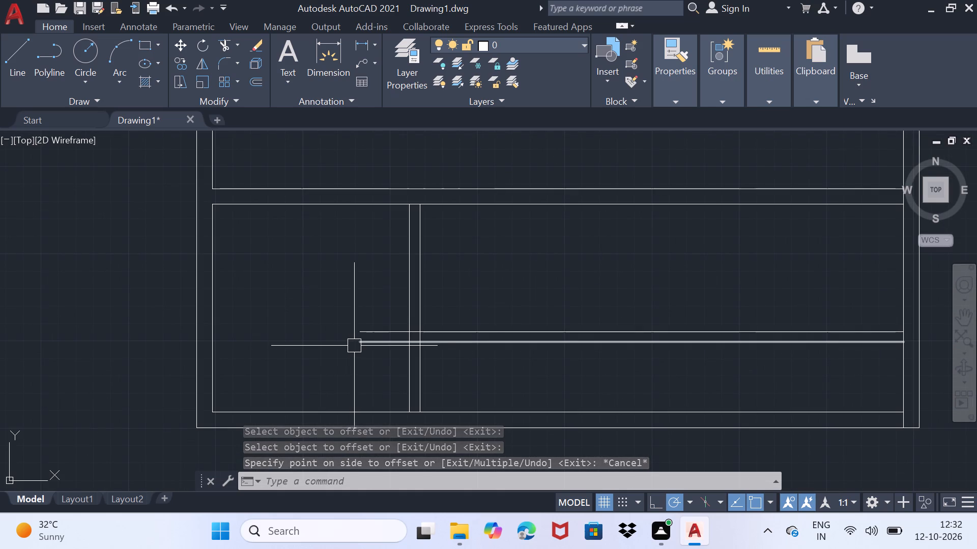
middle_drag(376, 346, 412, 376)
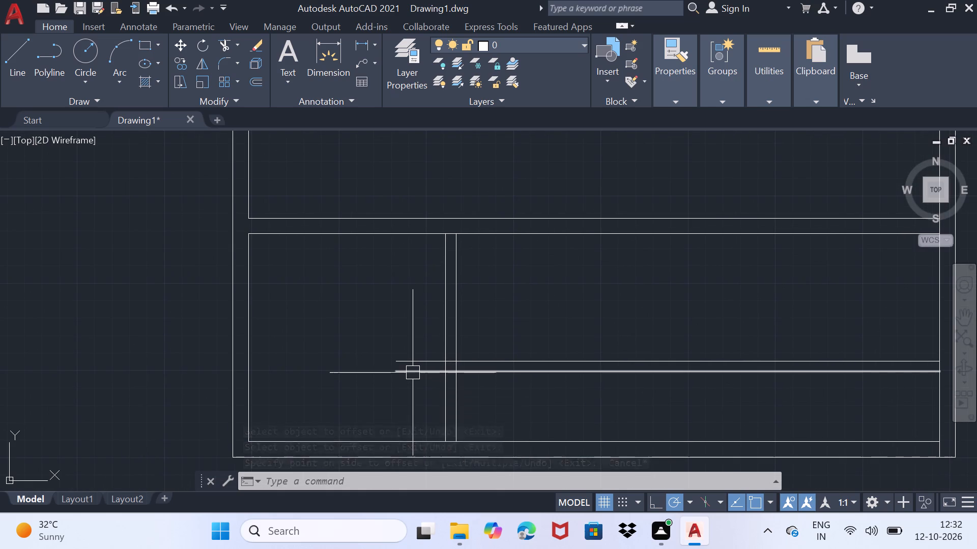
scroll(413, 373, up, 1)
key(l)
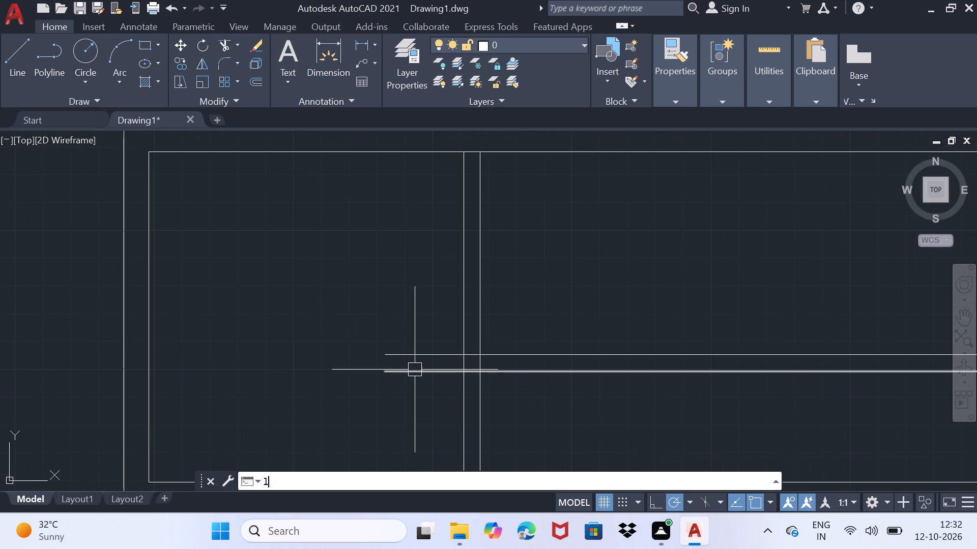
key(Return)
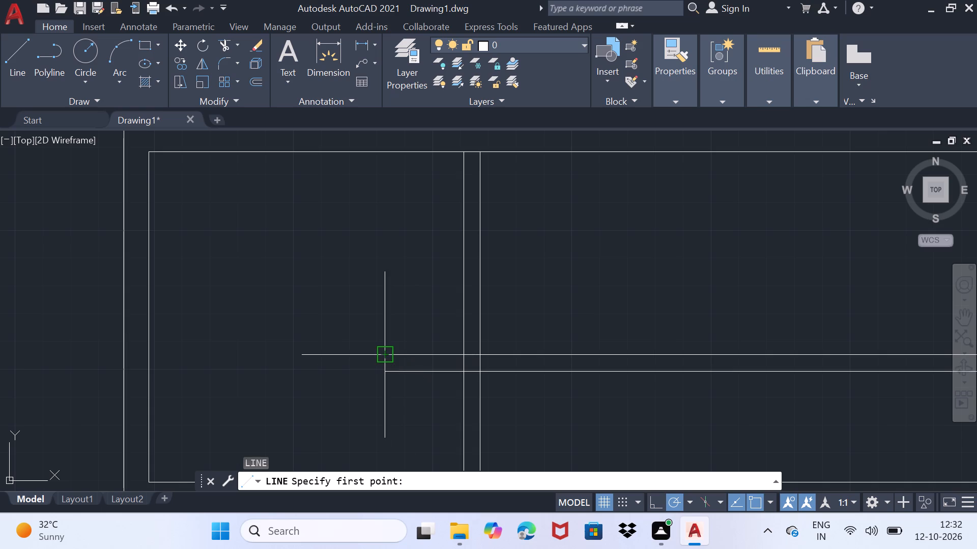
click(382, 356)
click(347, 356)
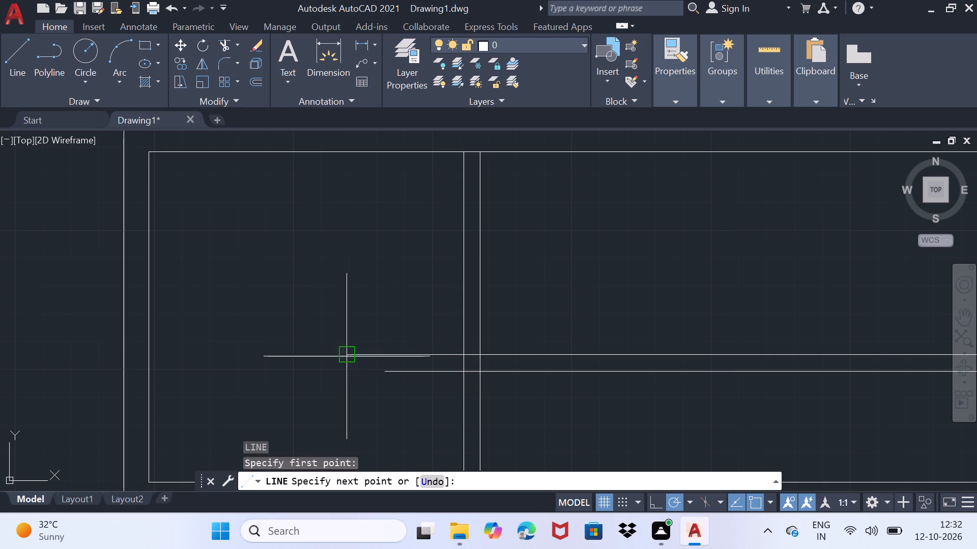
click(344, 151)
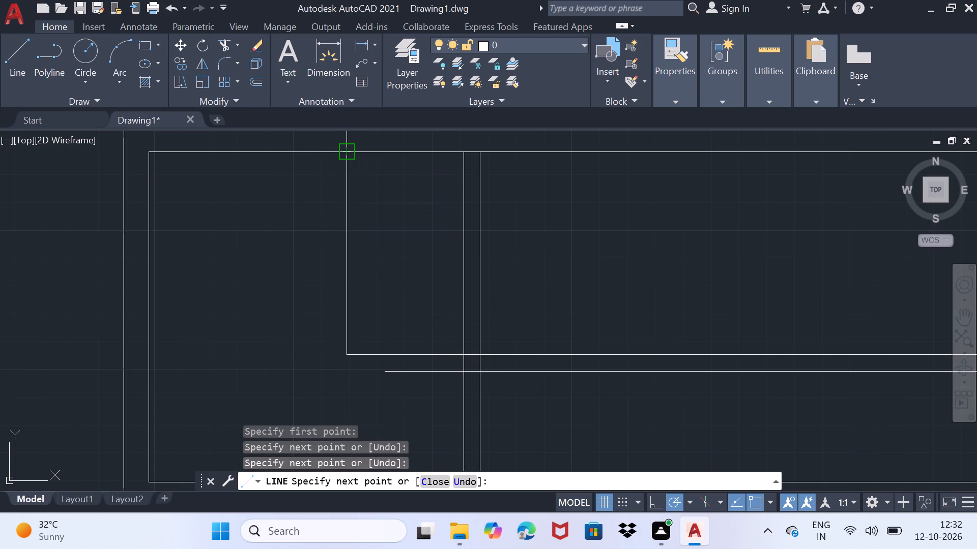
key(space)
Extend the lower horizontal partition line left with a line ending directly below the new vertical line's corner.
scroll(375, 380, up, 1)
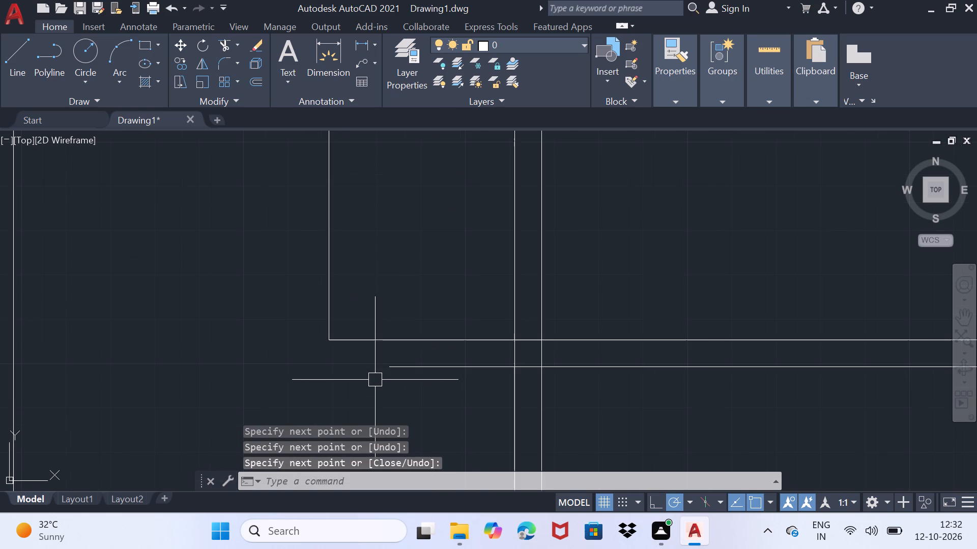
key(l)
click(389, 366)
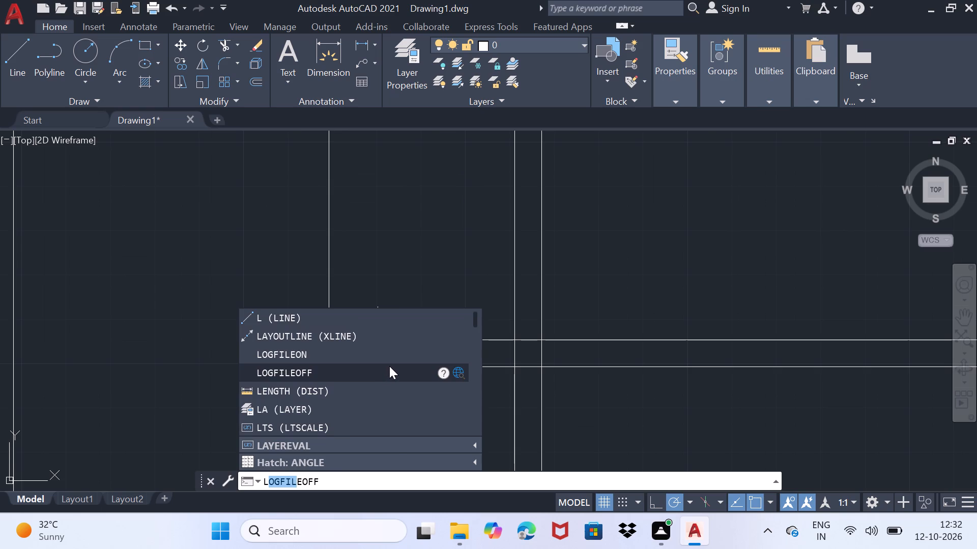
key(Escape)
key(l)
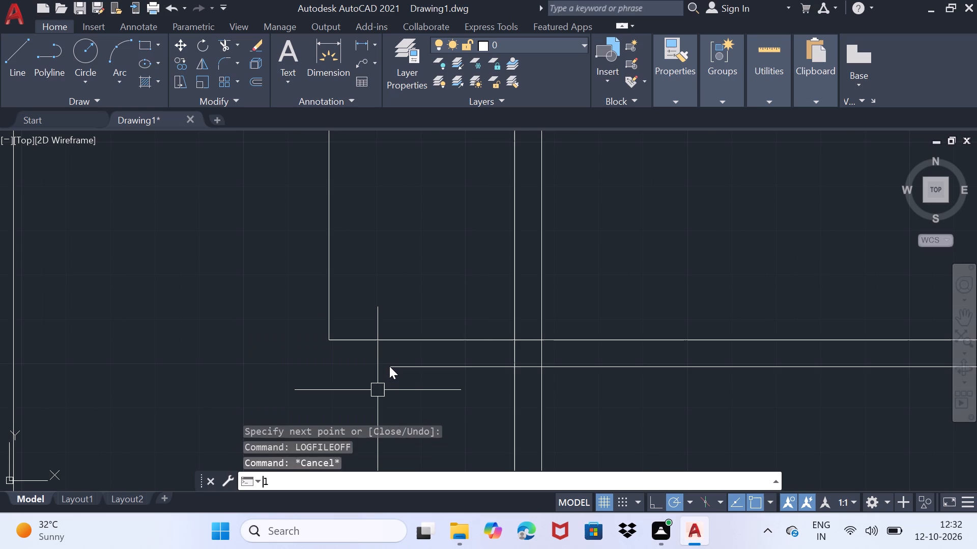
key(Return)
click(390, 366)
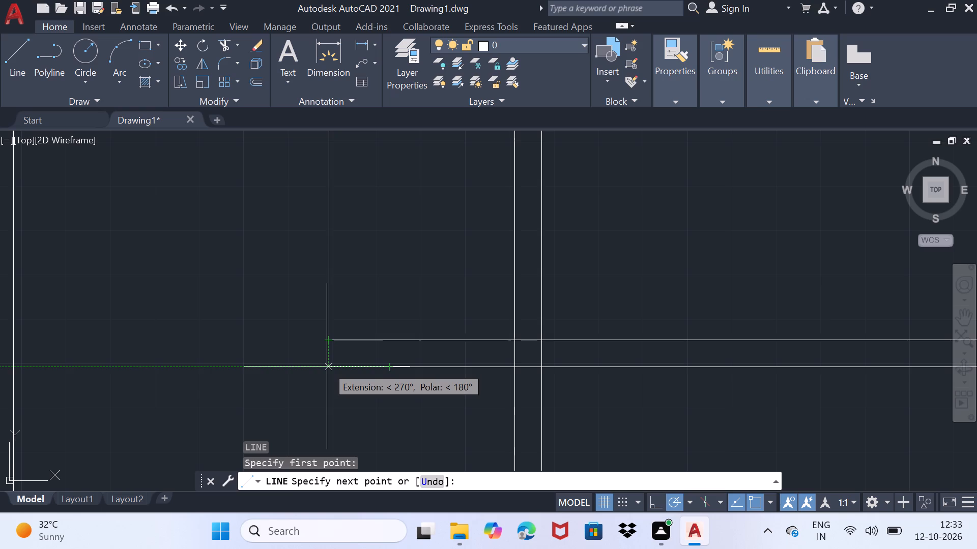
click(327, 367)
key(space)
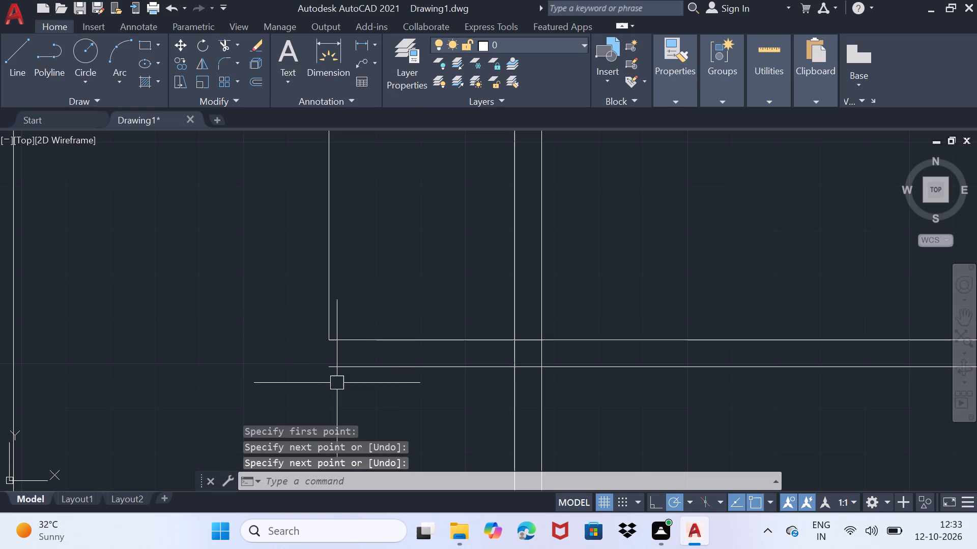
Draw a line 6" left from the lower partition line's left end, and up to the bottom room's inner top wall line.
key(l)
key(Return)
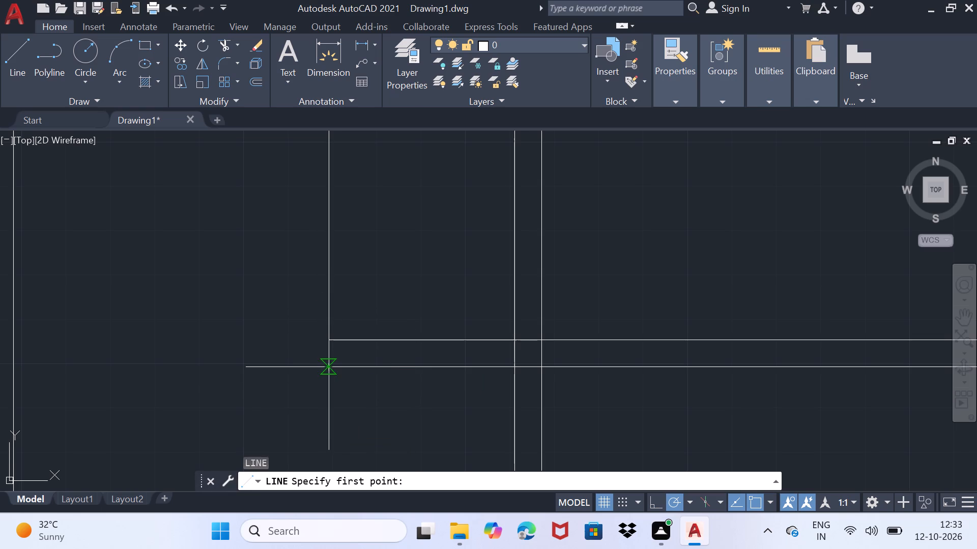
click(328, 370)
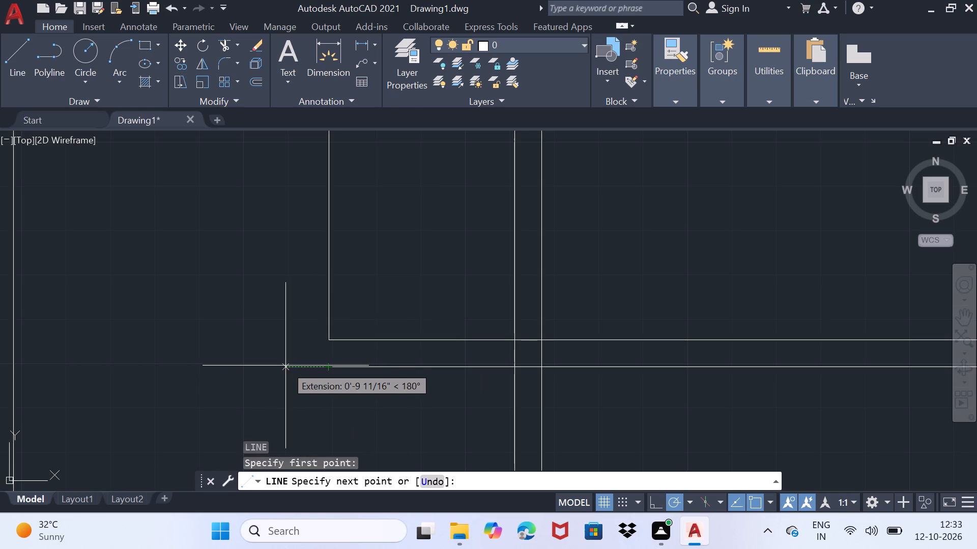
text(6")
key(Return)
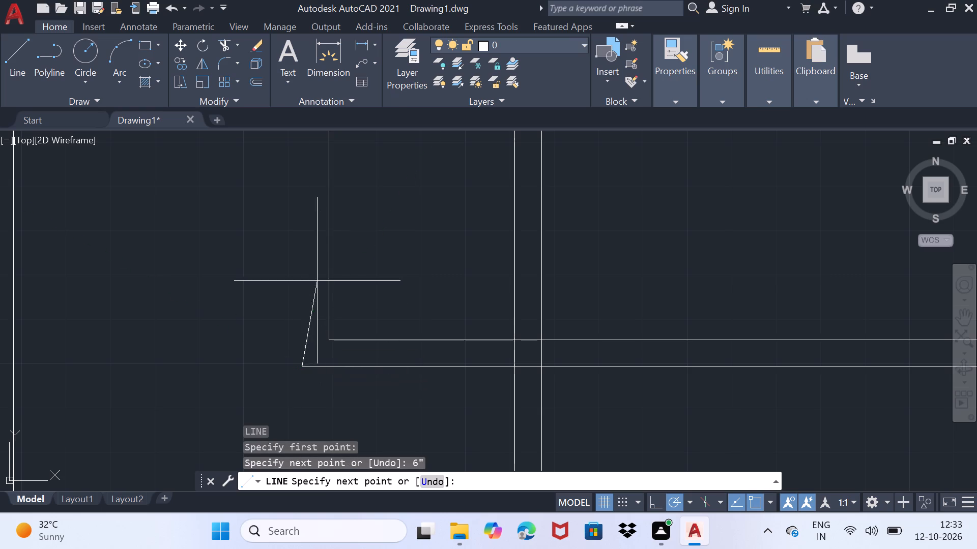
shift+middle_drag(299, 168, 301, 216)
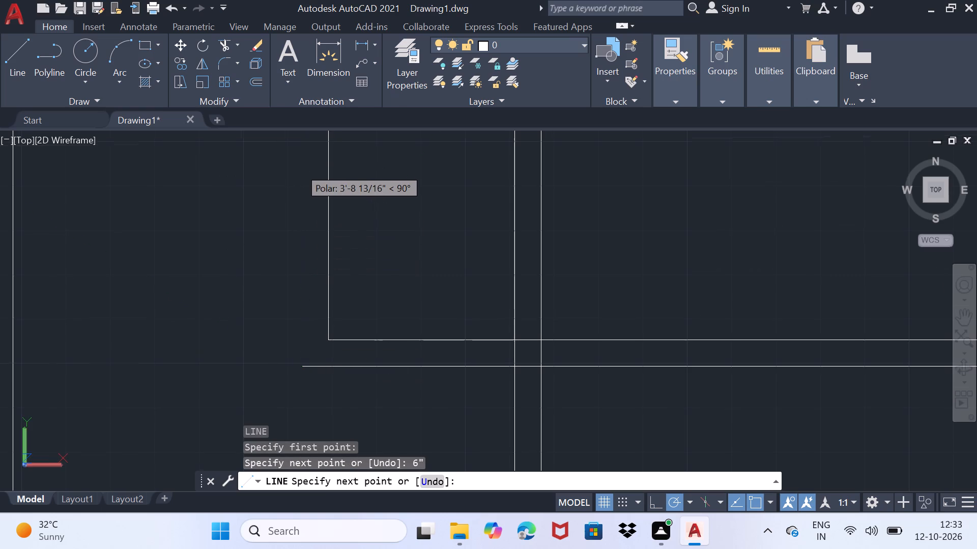
shift+middle_drag(301, 216, 290, 238)
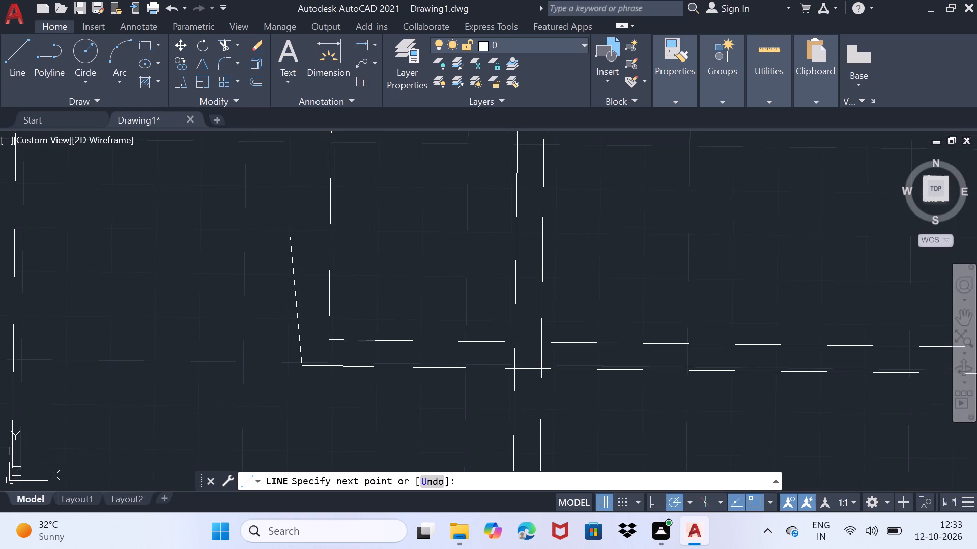
scroll(298, 224, down, 1)
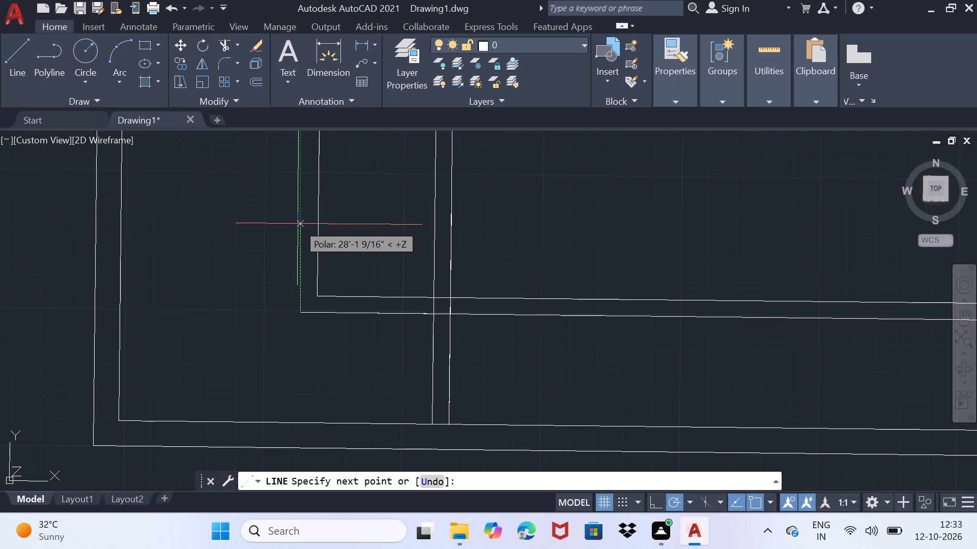
key(ctrl+z)
middle_drag(298, 224, 312, 297)
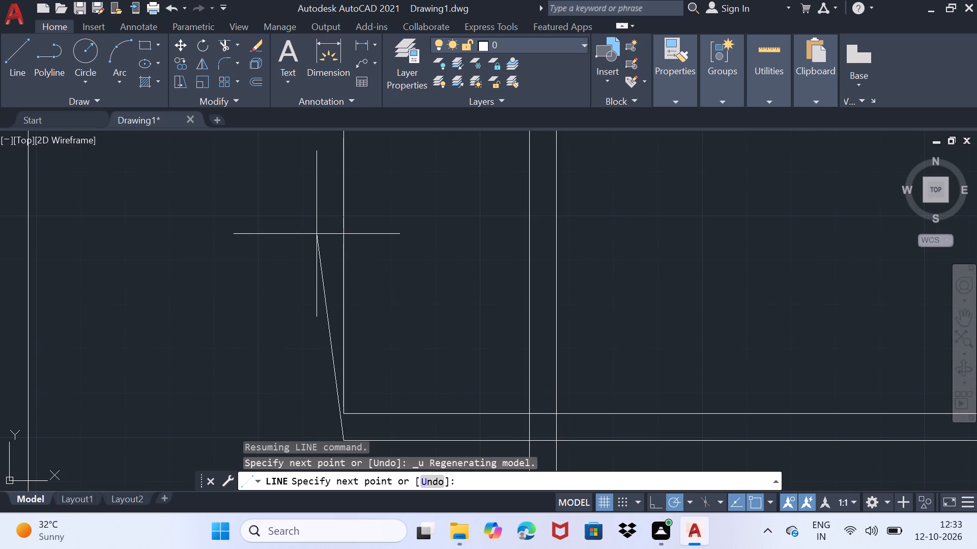
scroll(277, 415, down, 2)
middle_drag(284, 400, 299, 341)
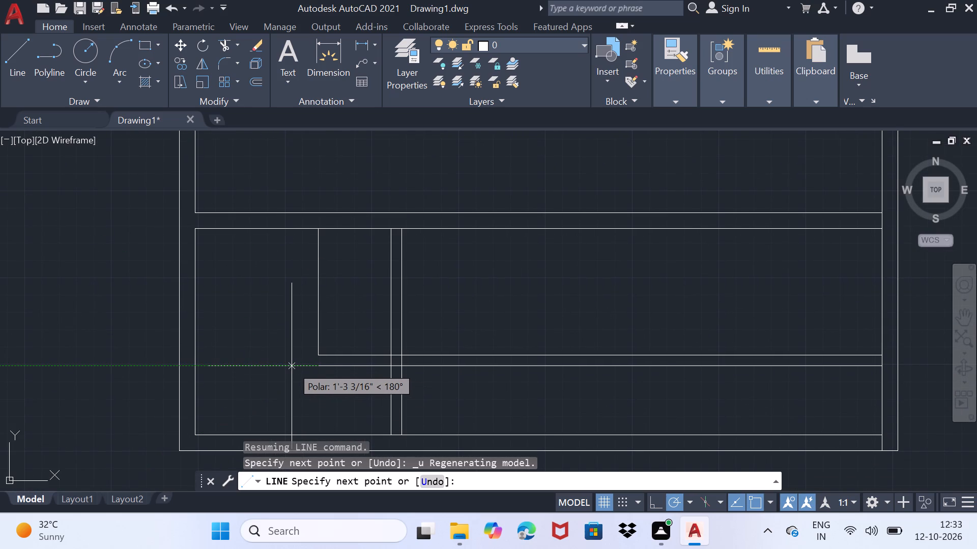
text(6")
key(Return)
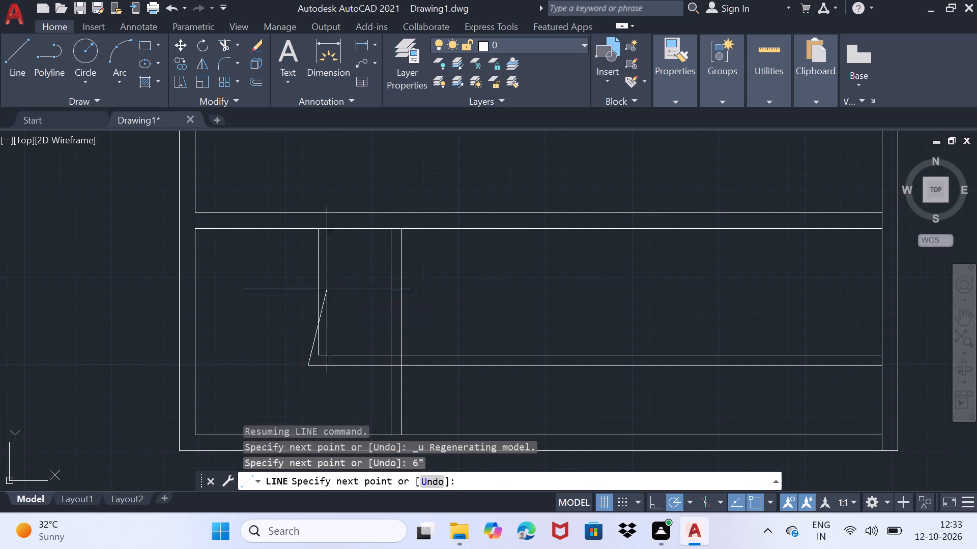
scroll(307, 243, up, 1)
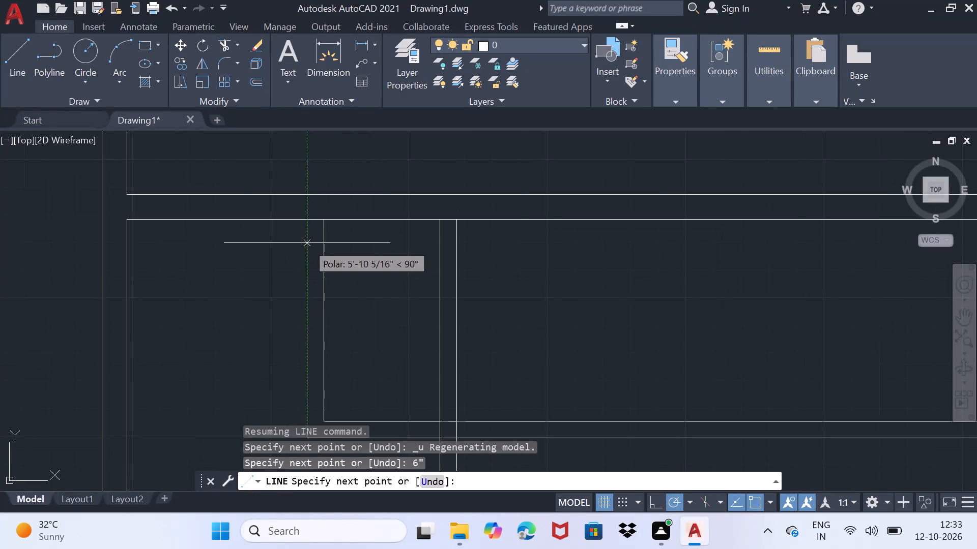
scroll(307, 242, up, 1)
click(308, 203)
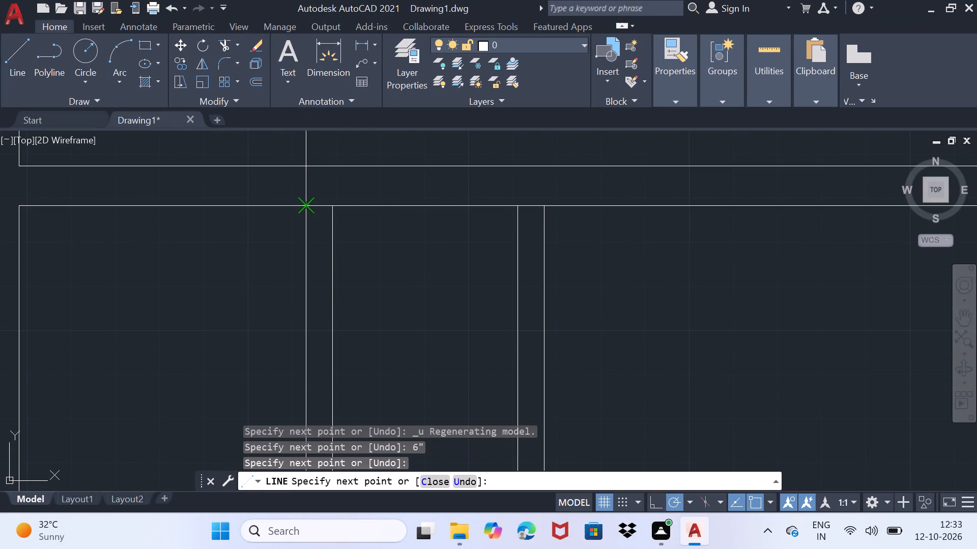
key(space)
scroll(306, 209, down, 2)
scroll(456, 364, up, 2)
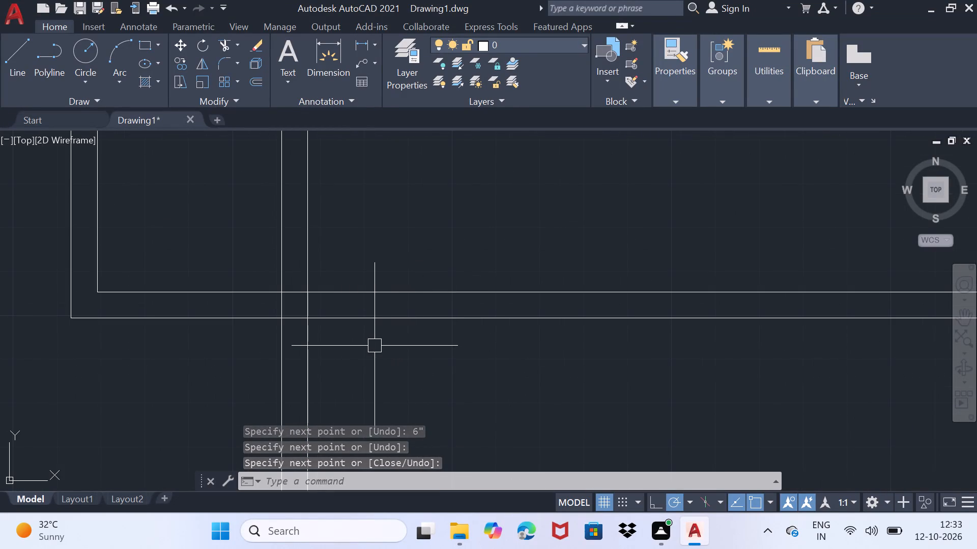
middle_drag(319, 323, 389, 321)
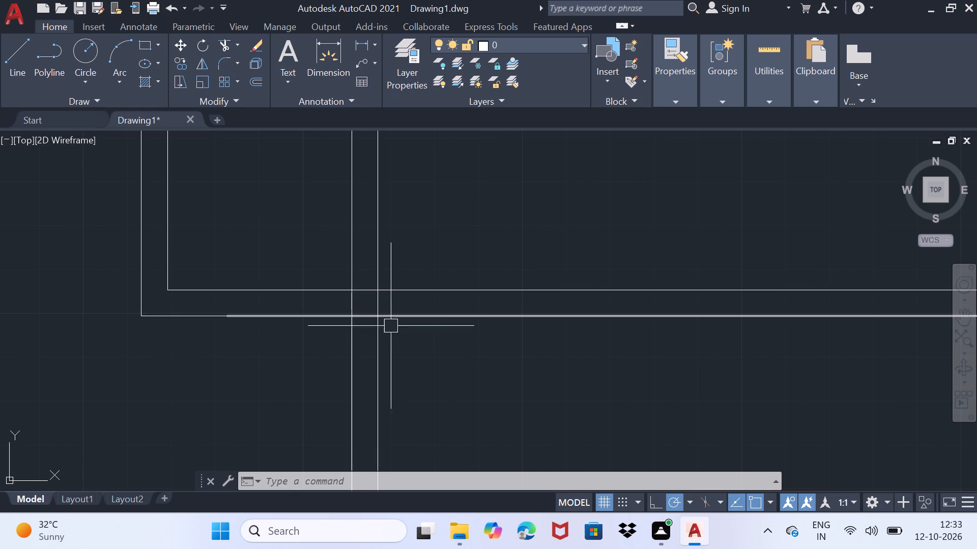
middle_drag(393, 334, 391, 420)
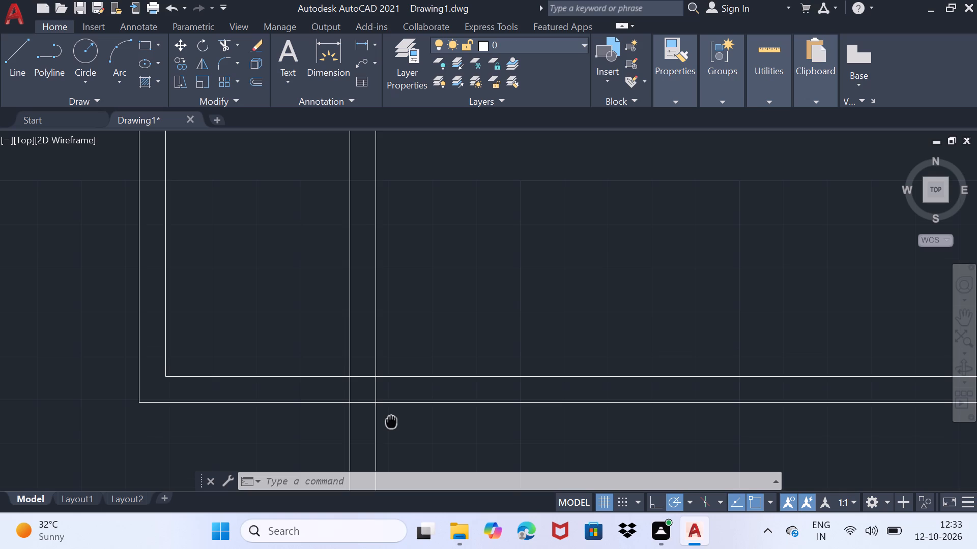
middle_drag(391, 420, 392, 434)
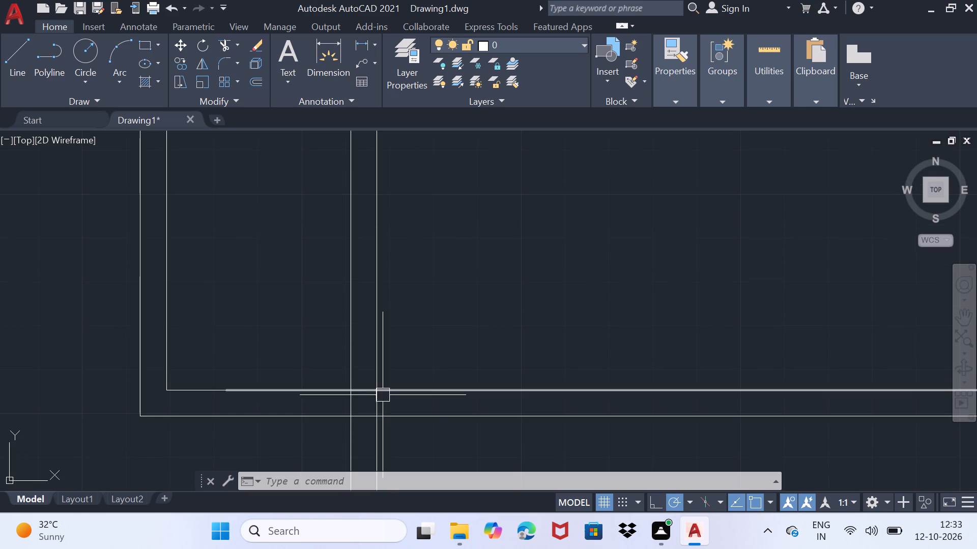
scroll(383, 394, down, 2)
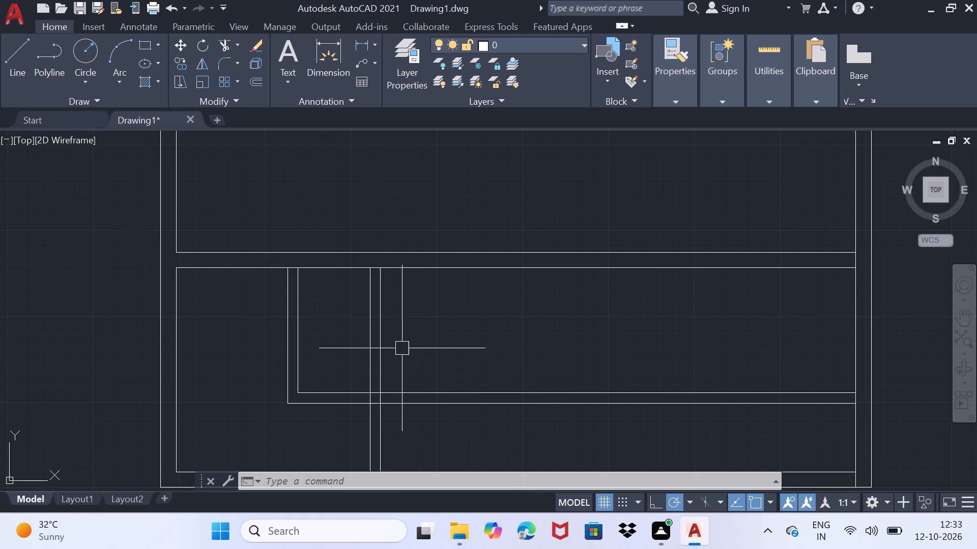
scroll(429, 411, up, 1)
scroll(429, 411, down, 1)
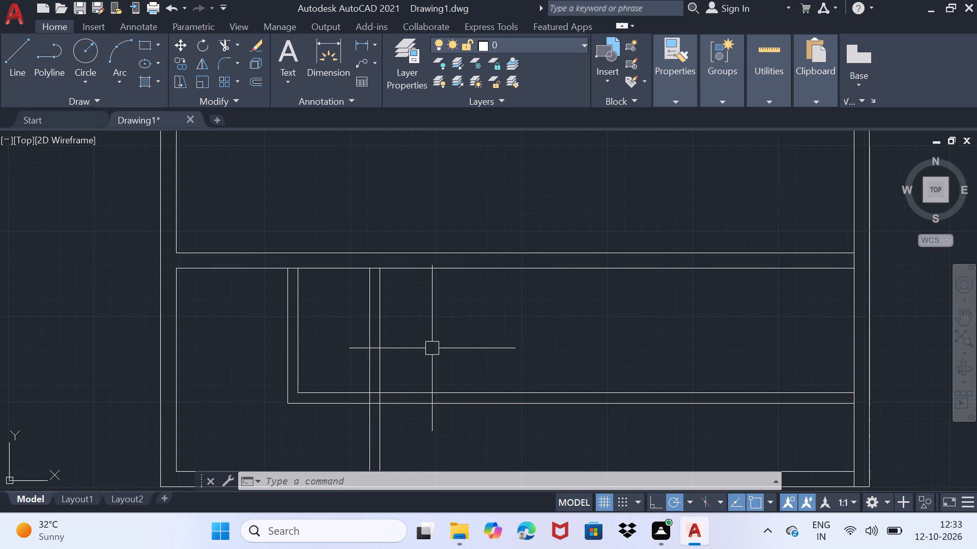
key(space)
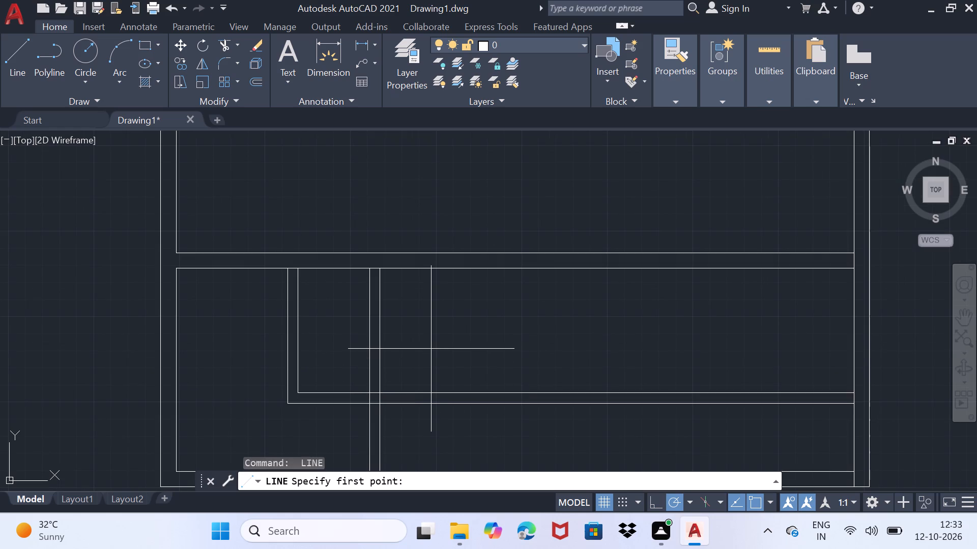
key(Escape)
Trim away the upper line of the wall above the bottom room and its lower line to the right of the vertical partition.
text(tr)
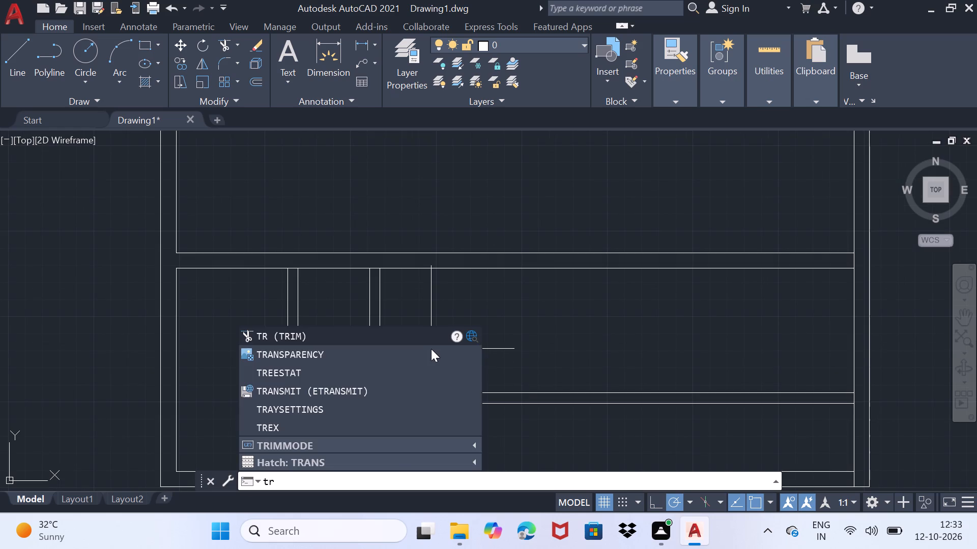
key(Return)
drag(458, 296, 489, 216)
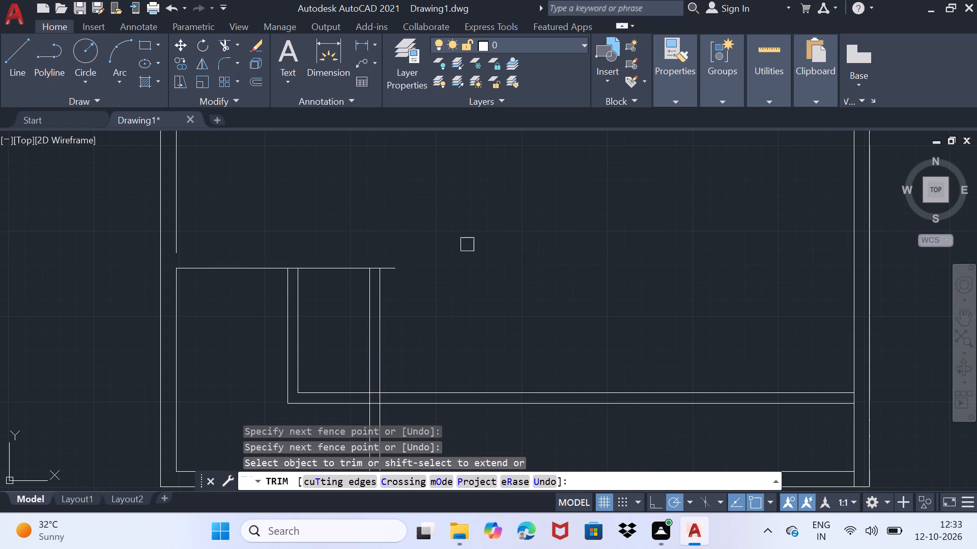
click(395, 268)
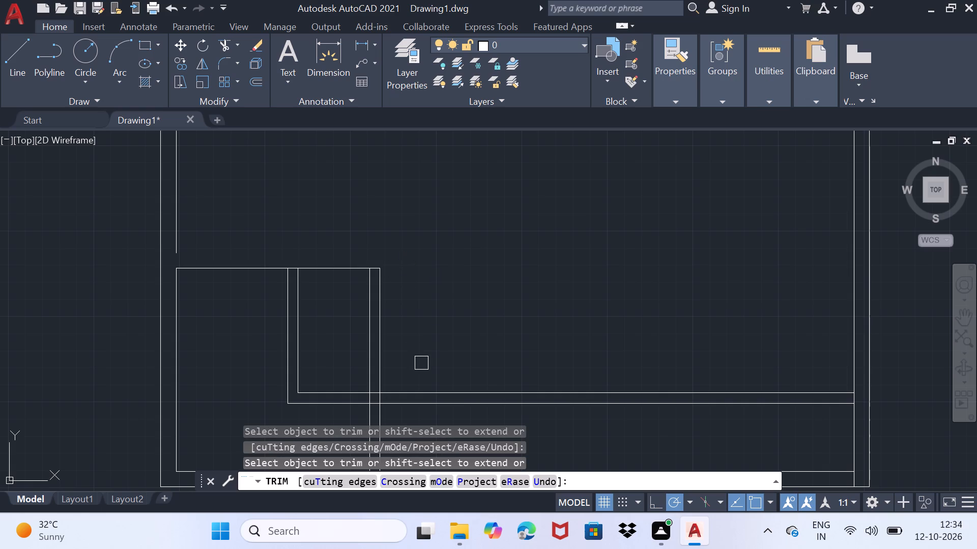
middle_drag(421, 362, 456, 260)
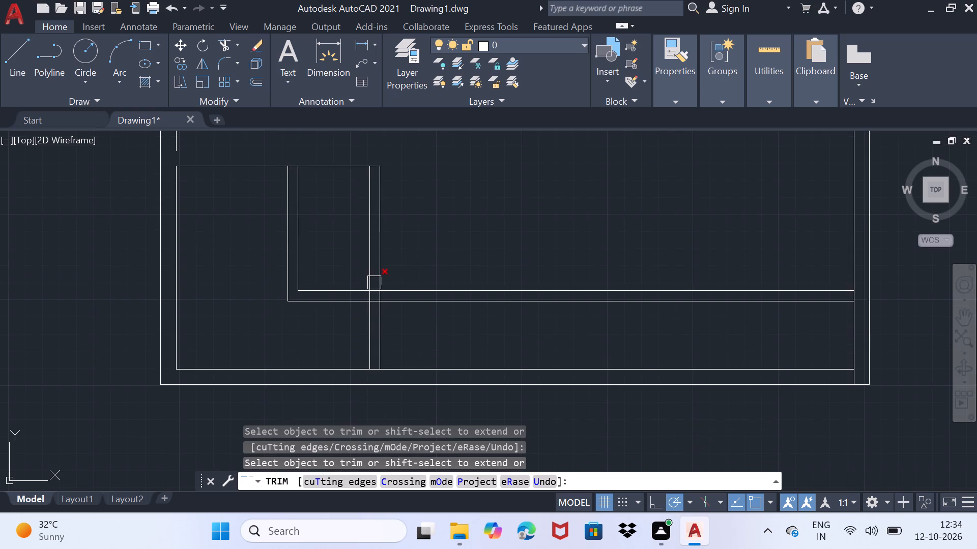
Trim away the overlapping line segments where the vertical partition crosses the horizontal partition, leaving an open junction.
scroll(374, 283, up, 4)
drag(362, 312, 362, 421)
scroll(360, 389, down, 2)
click(343, 382)
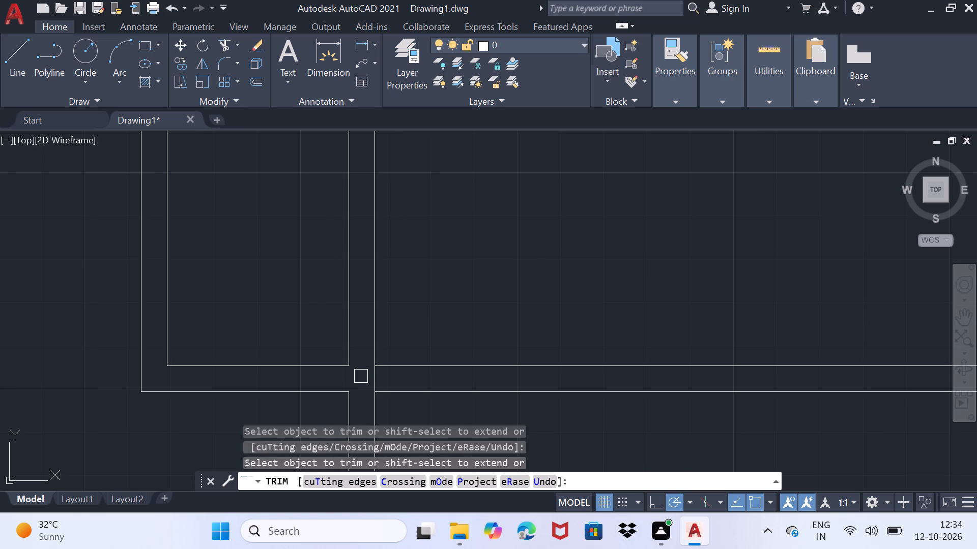
click(370, 378)
click(371, 379)
scroll(391, 321, down, 2)
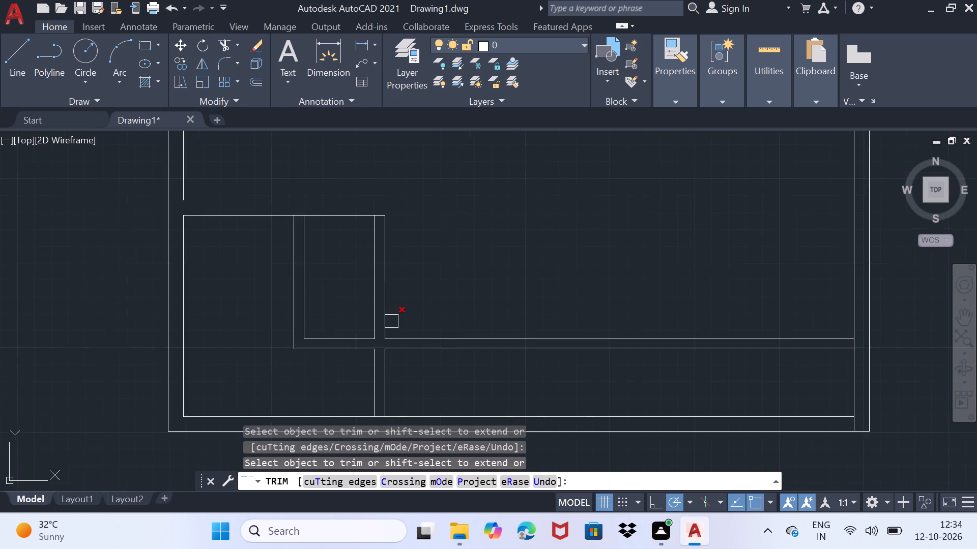
scroll(394, 316, down, 1)
middle_drag(394, 316, 455, 362)
key(space)
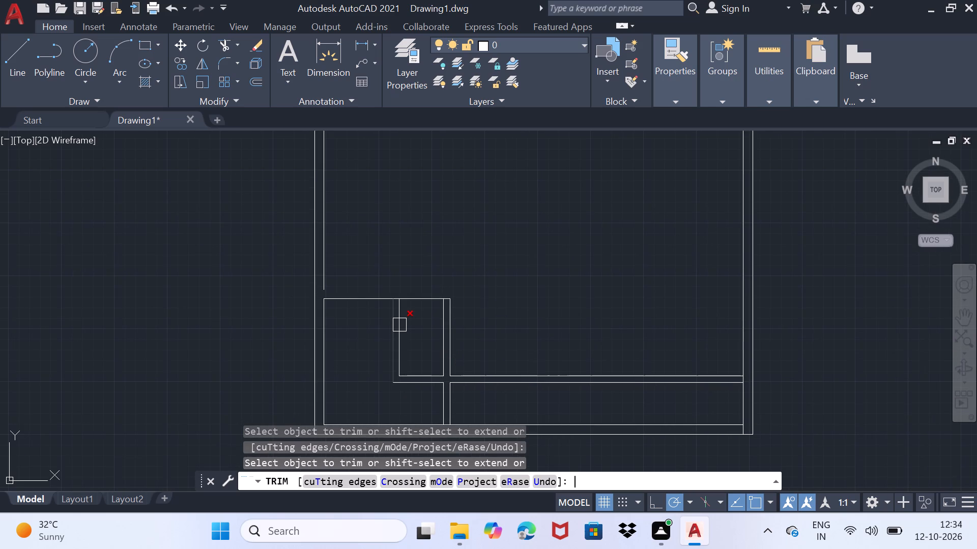
Offset the top line of the two small bottom-left rooms 6" upward.
text(of)
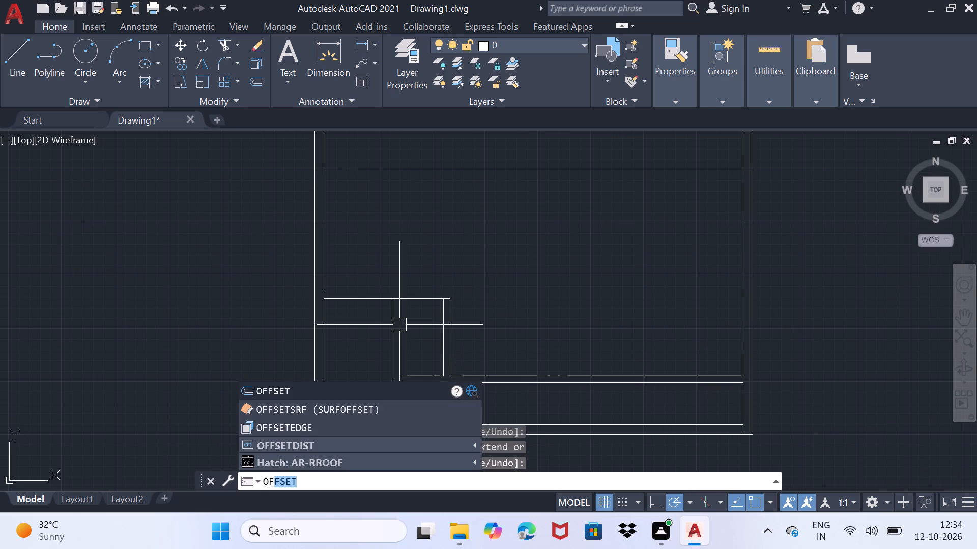
key(Return)
click(371, 300)
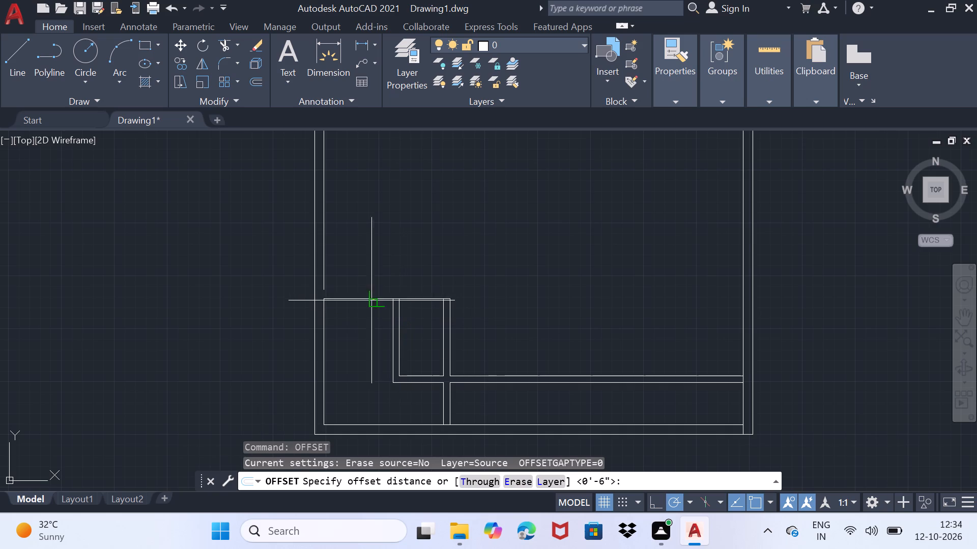
text(6")
key(Return)
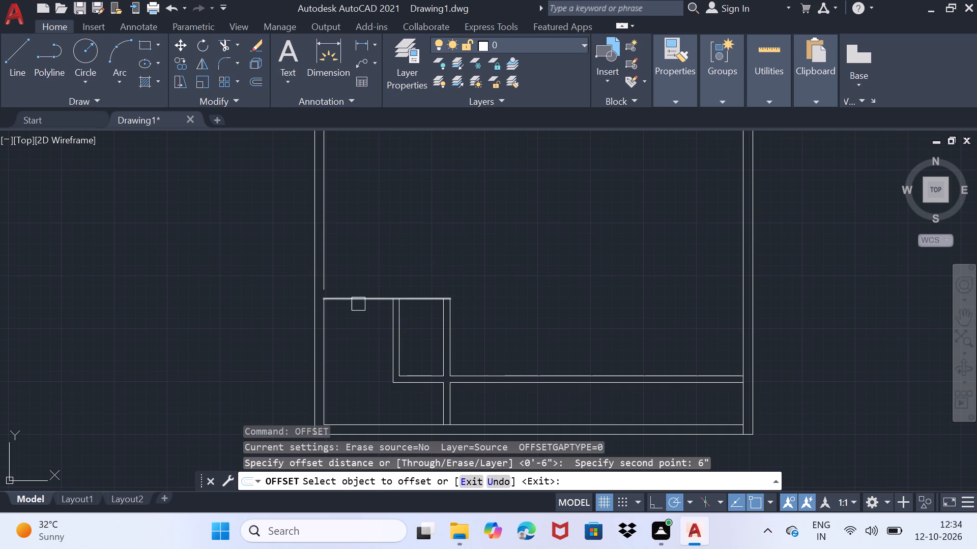
click(358, 304)
click(368, 288)
scroll(342, 297, up, 1)
scroll(382, 288, up, 1)
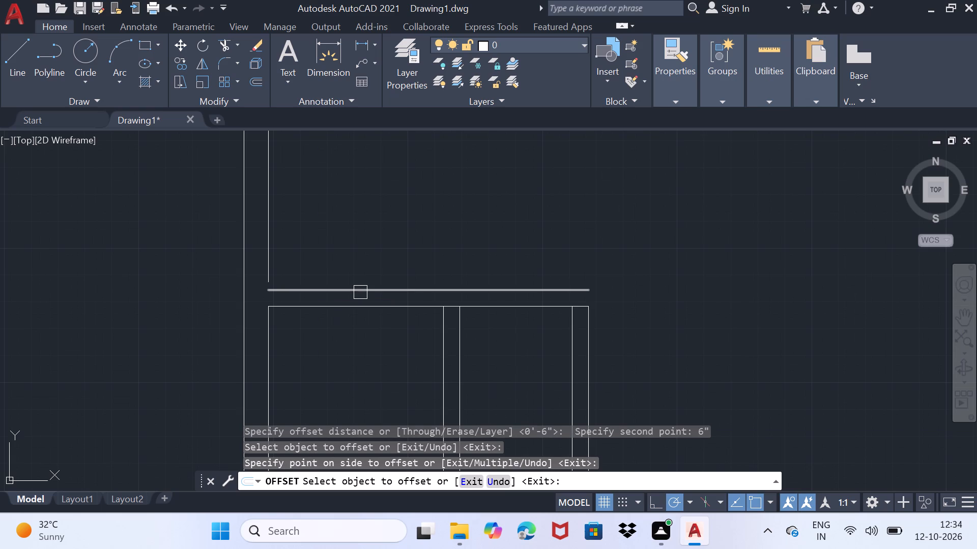
key(f)
key(Escape)
Fillet the offset line into square corners with the left wall's inner line and the vertical partition's right line.
key(f)
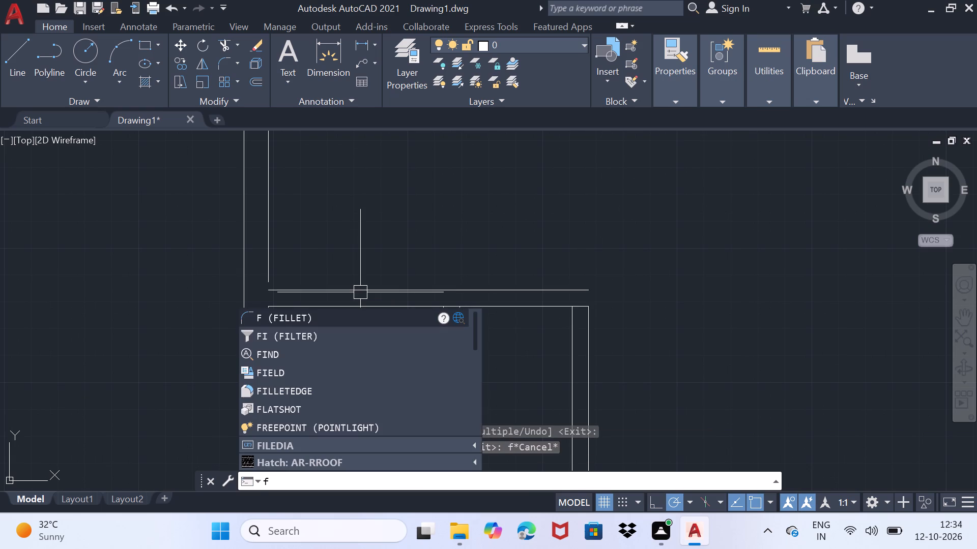
key(Return)
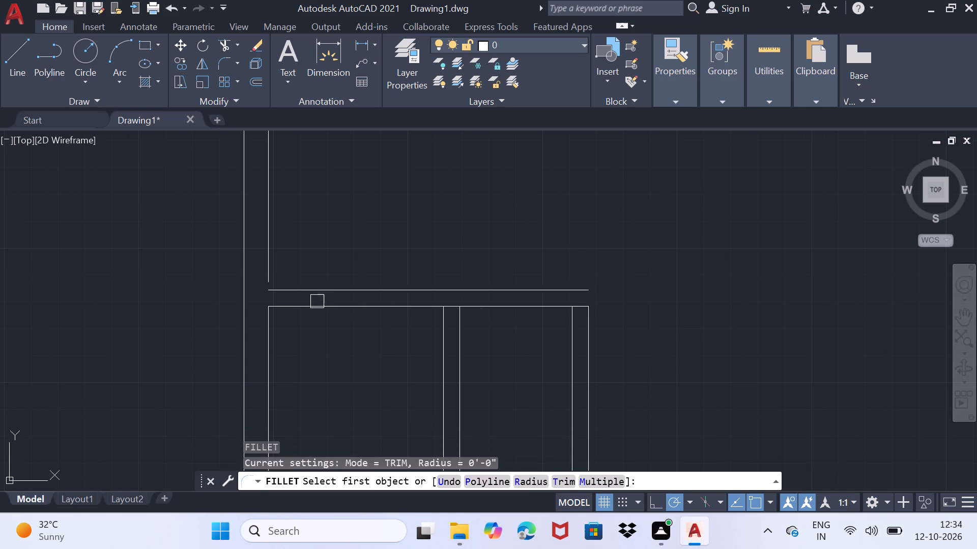
click(270, 273)
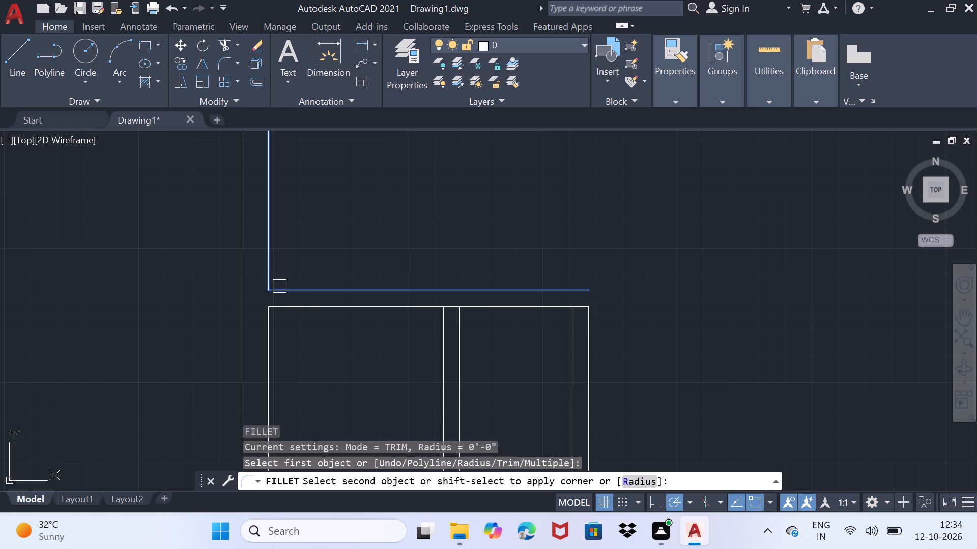
click(280, 287)
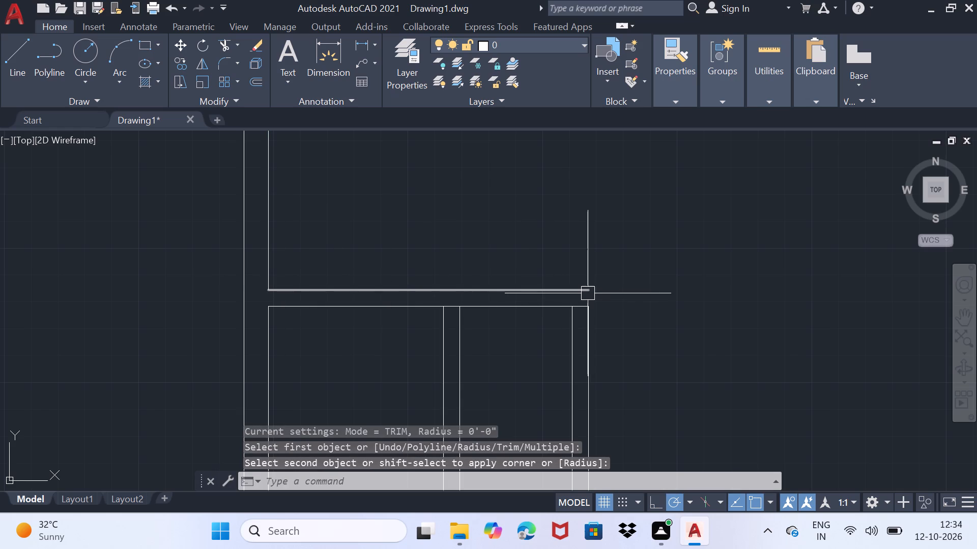
key(Return)
click(583, 289)
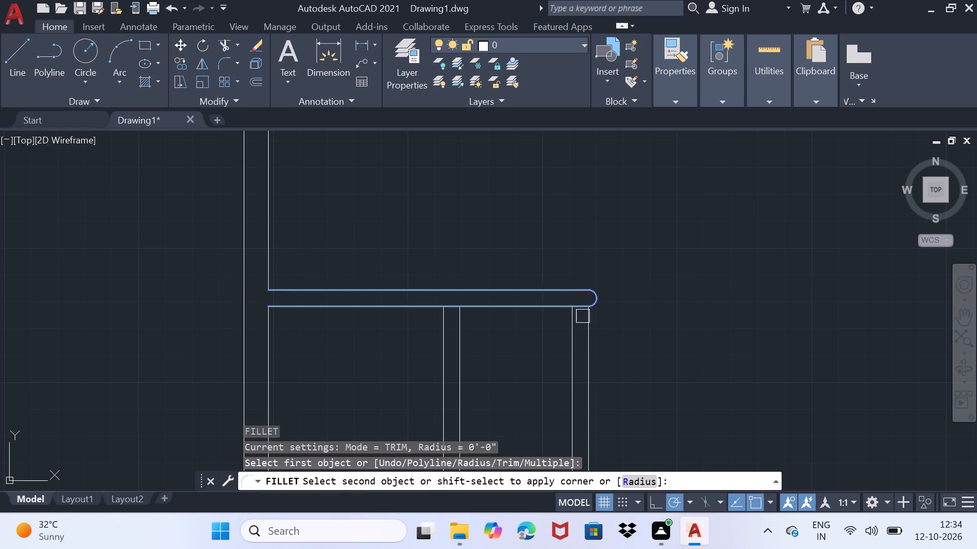
click(585, 321)
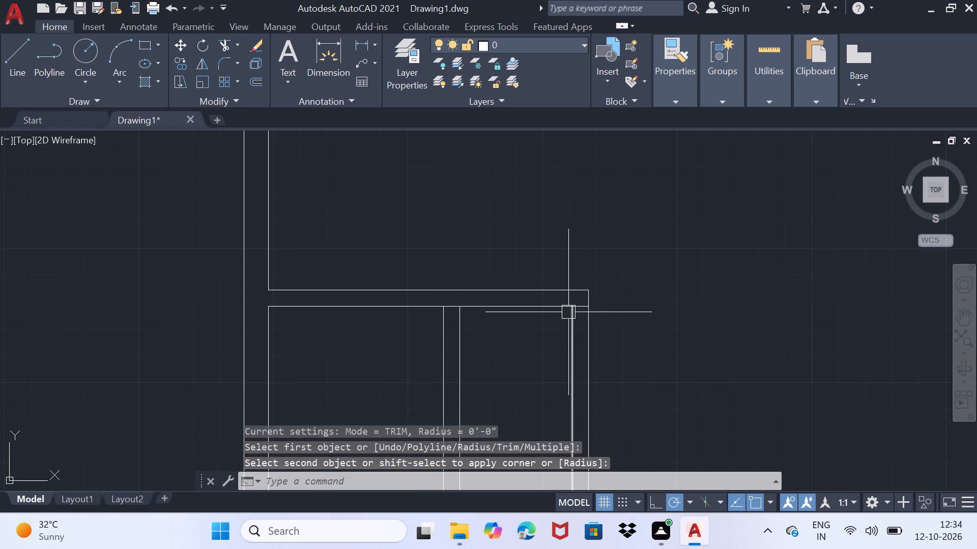
key(space)
scroll(566, 312, up, 2)
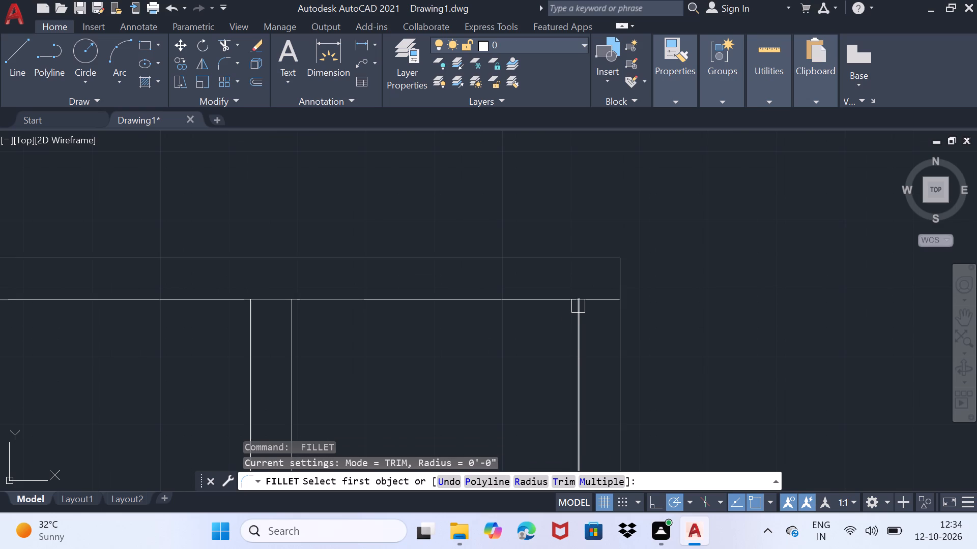
key(Escape)
Trim the wall's lower line where the two vertical partitions meet it, opening the corner and the T-junction.
text(tr)
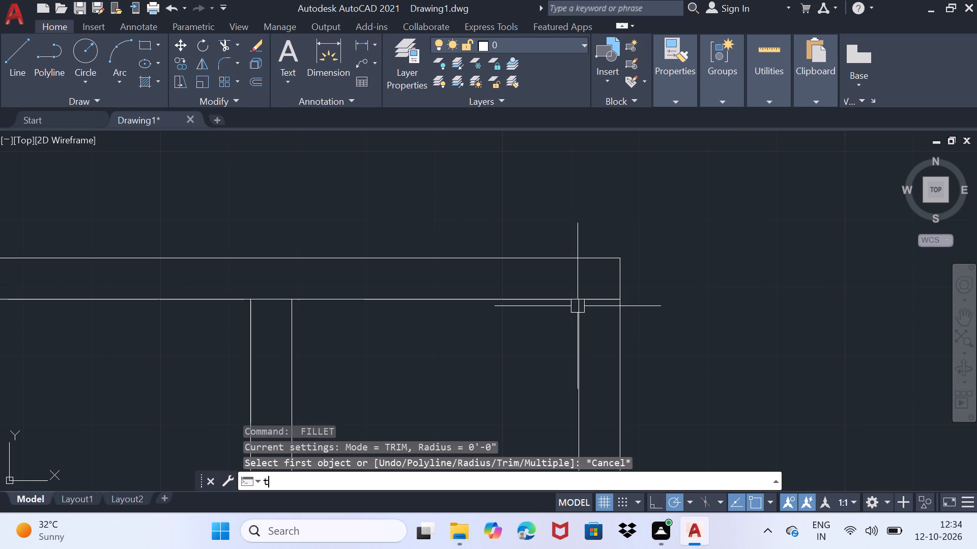
key(Return)
click(595, 299)
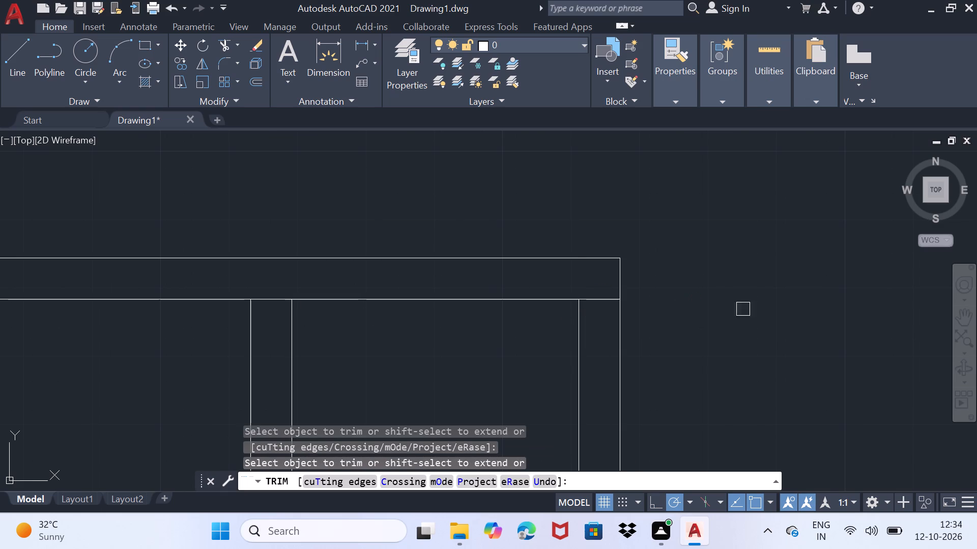
drag(608, 313, 634, 264)
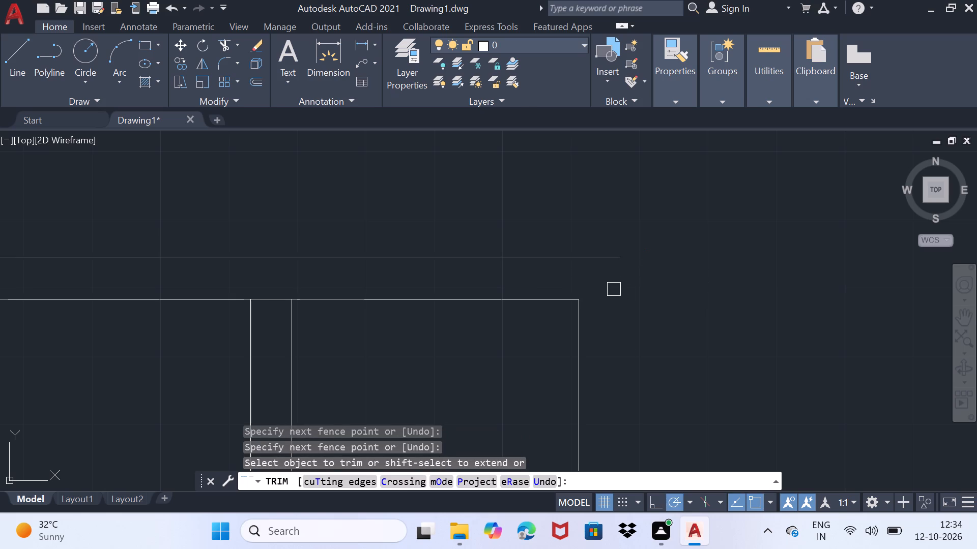
key(ctrl+z)
click(598, 302)
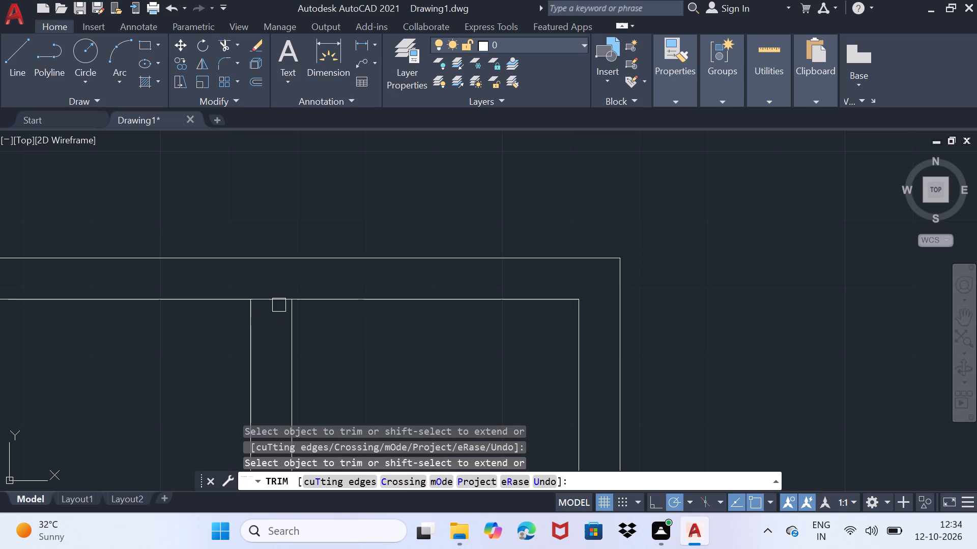
click(280, 299)
drag(272, 305, 276, 296)
click(271, 302)
Draw a line extending the vertical partition's right line down from the bottom wall's inner line to its outer line.
scroll(274, 298, down, 1)
middle_drag(277, 315, 556, 172)
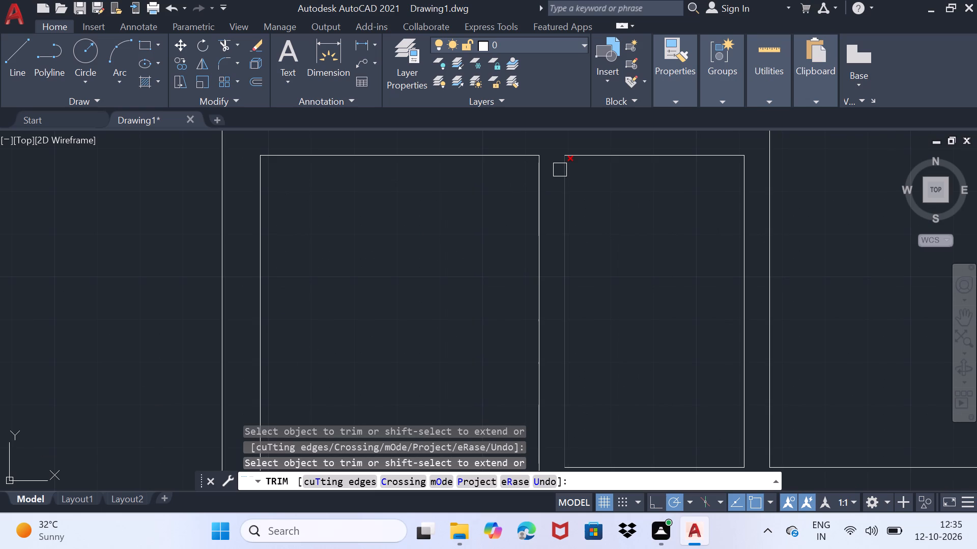
scroll(509, 231, down, 1)
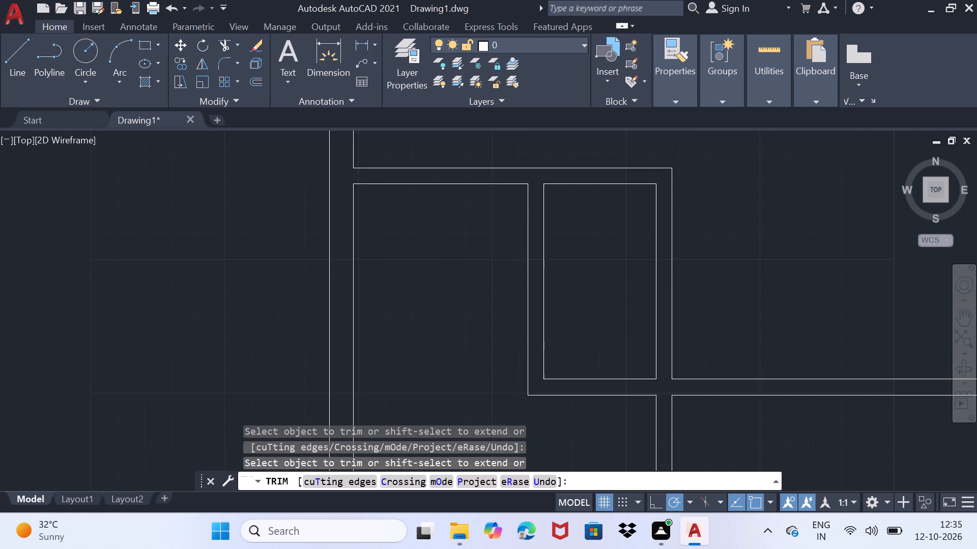
scroll(509, 231, down, 1)
middle_drag(501, 262, 382, 251)
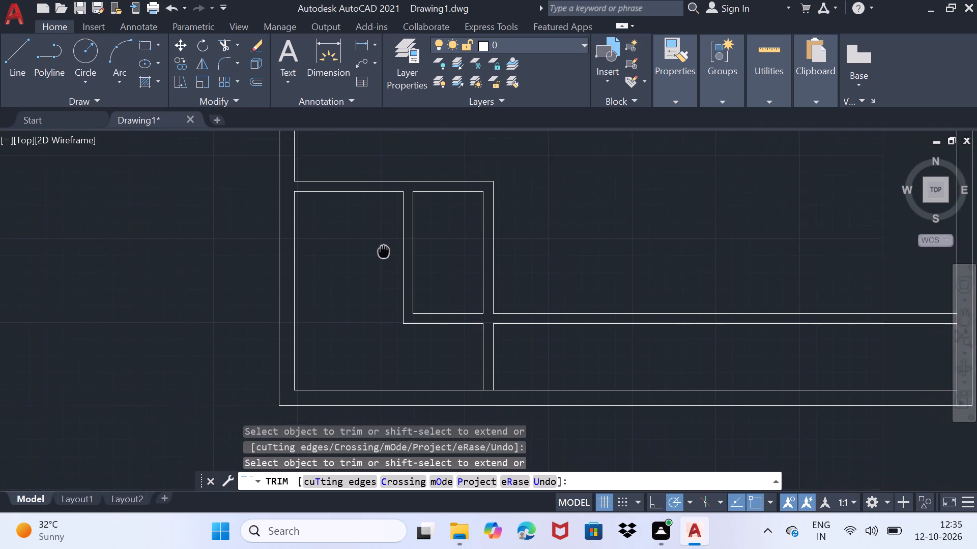
middle_drag(382, 251, 367, 245)
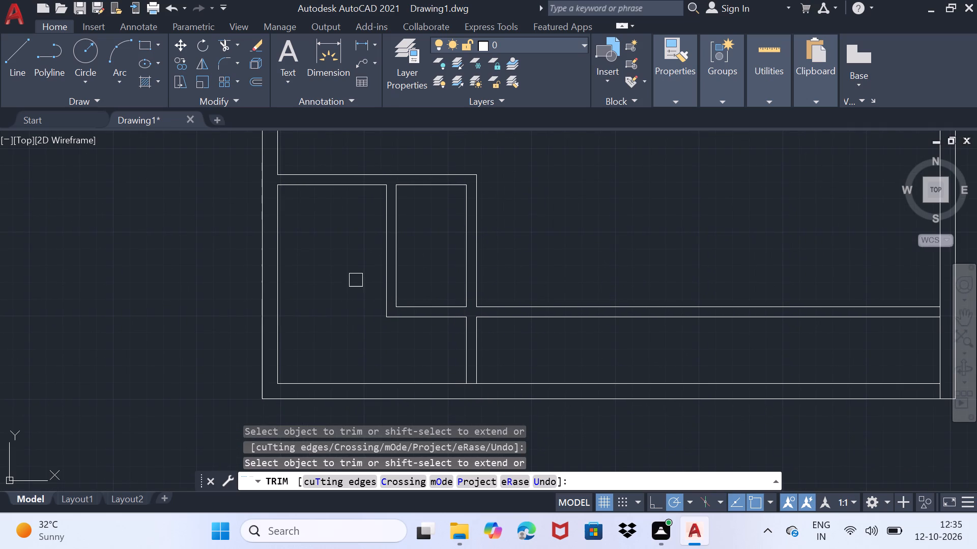
middle_drag(353, 278, 352, 268)
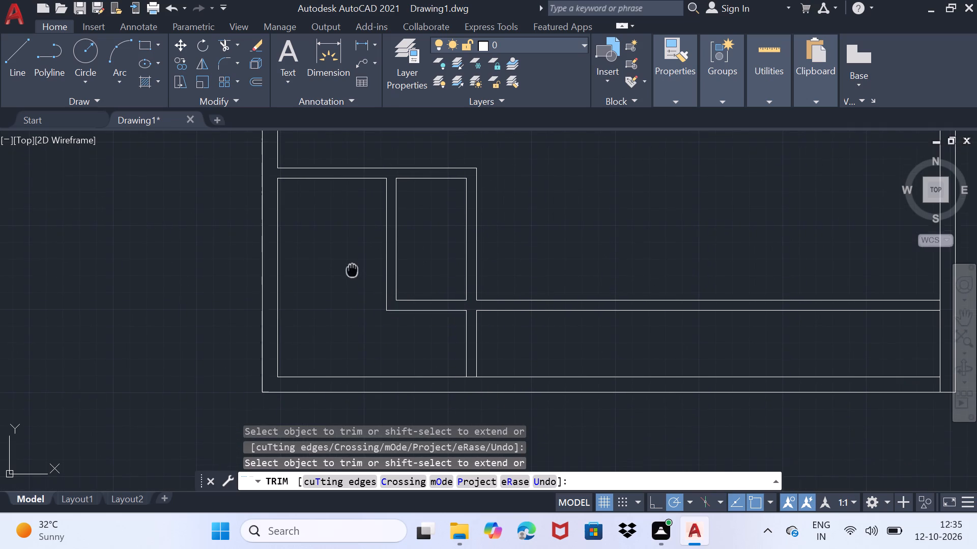
middle_drag(352, 268, 300, 208)
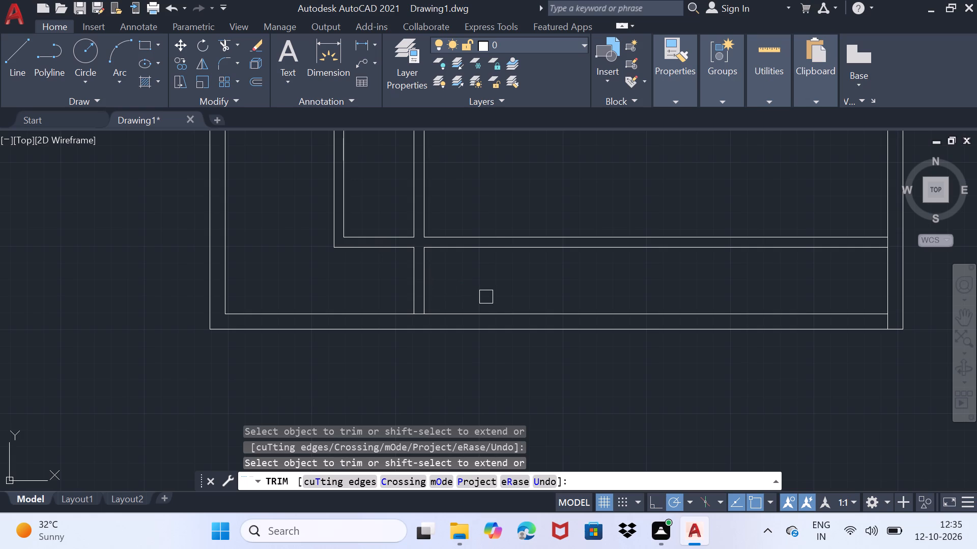
key(l)
key(Escape)
key(l)
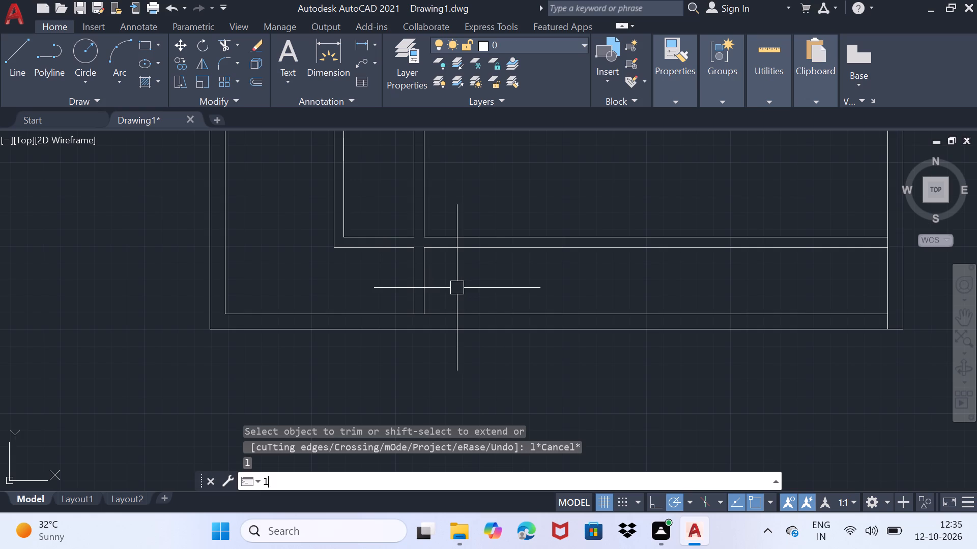
key(Return)
click(429, 310)
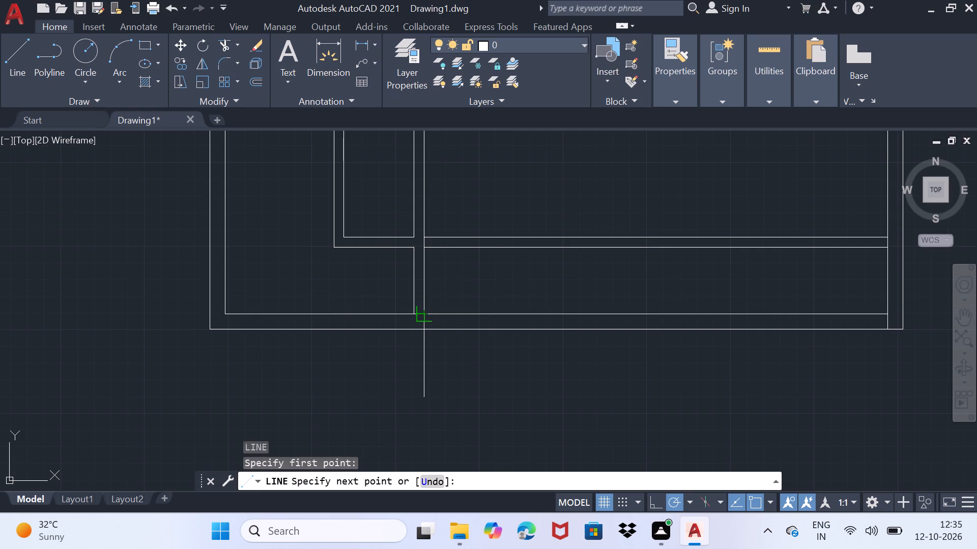
click(426, 330)
key(space)
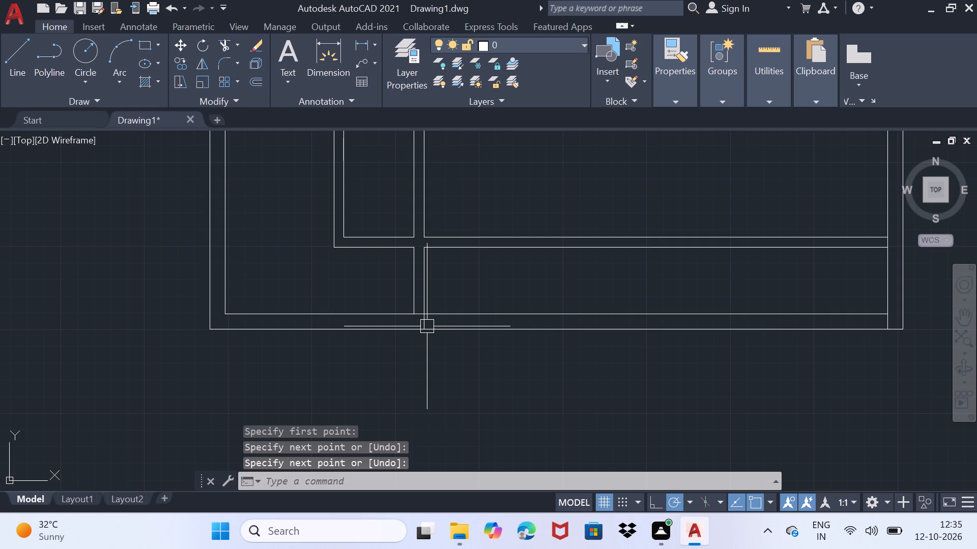
key(Escape)
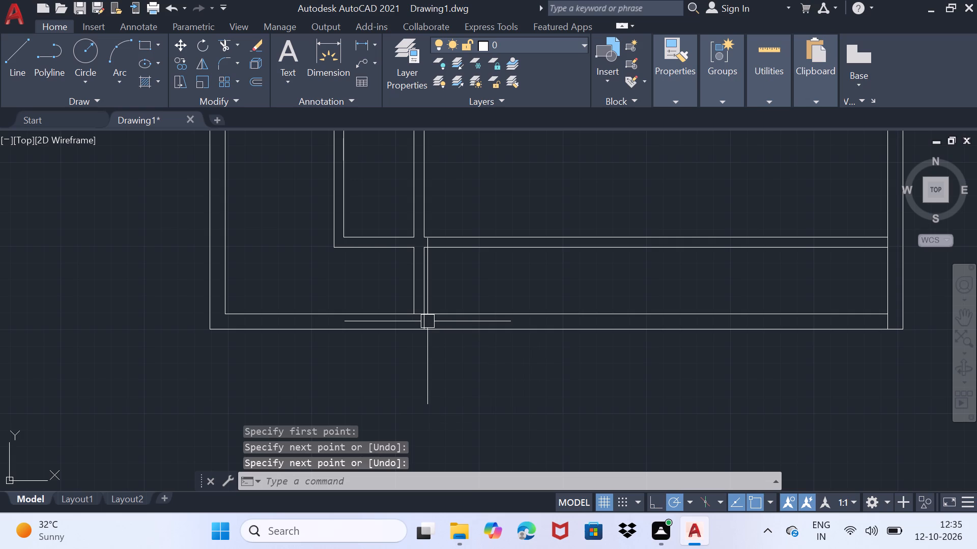
Trim away both bottom wall lines to the right of the vertical partition and the inner line's stub across the partition's base.
text(tr)
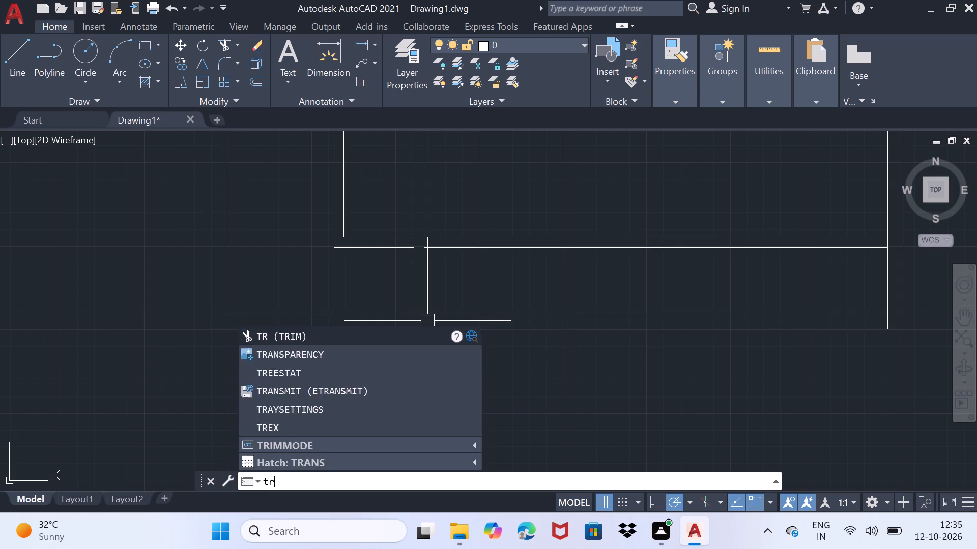
key(Return)
drag(464, 295, 466, 387)
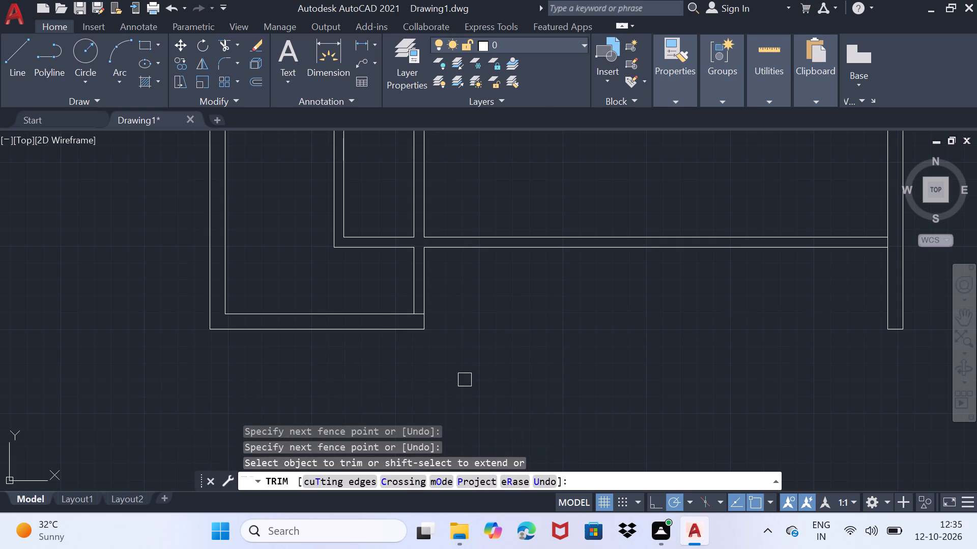
scroll(419, 313, up, 3)
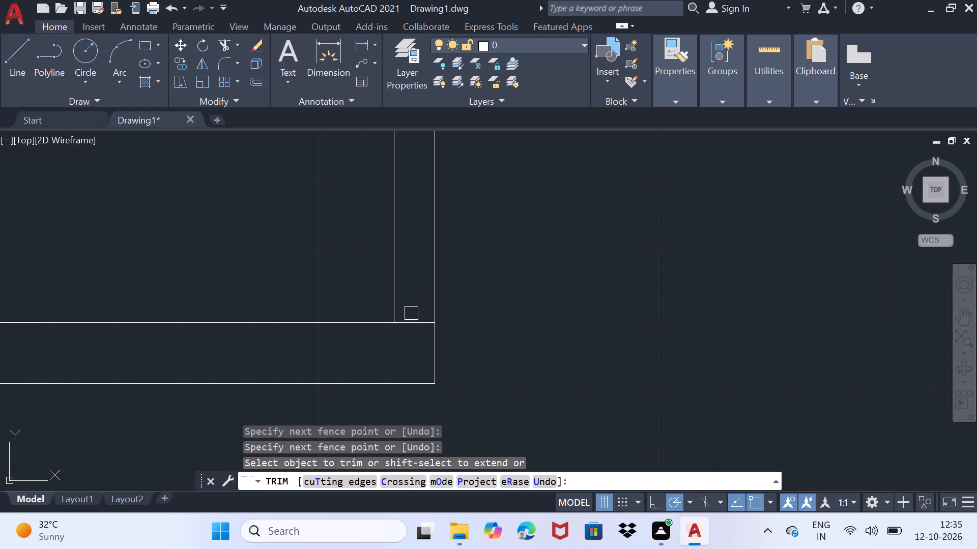
drag(411, 315, 410, 326)
scroll(501, 285, down, 2)
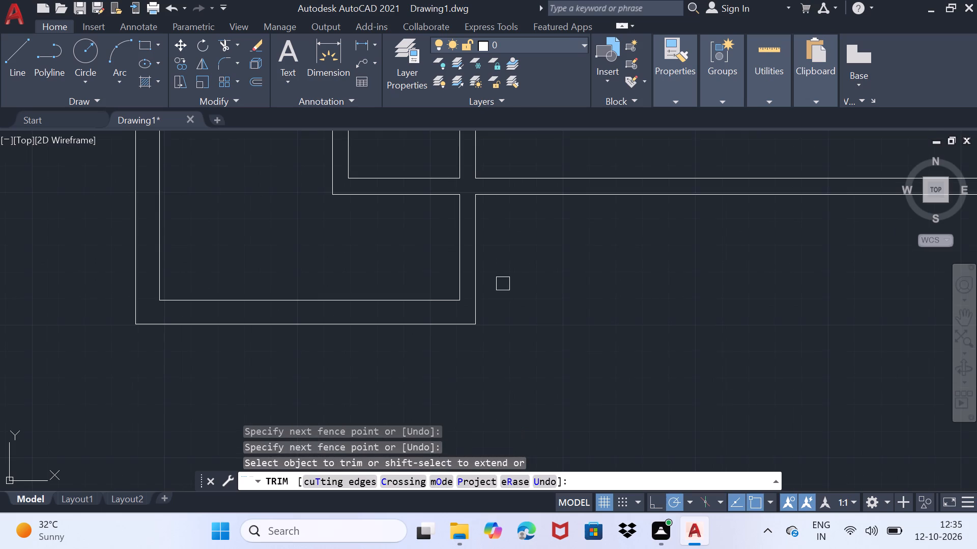
Draw a three-sided stub extending the inner vertical partition down past the horizontal partition, about 1' below the small room's lower-left corner.
middle_drag(504, 284, 479, 454)
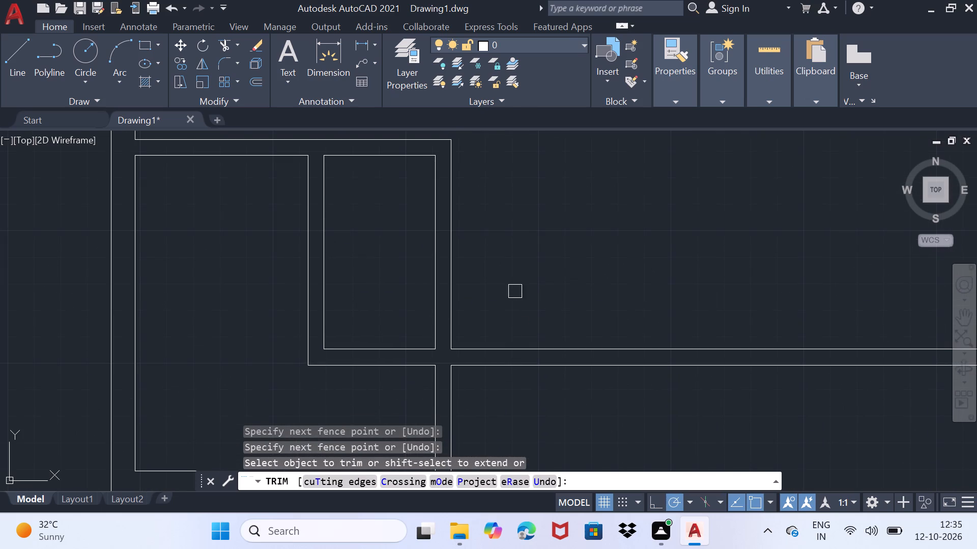
scroll(523, 277, down, 3)
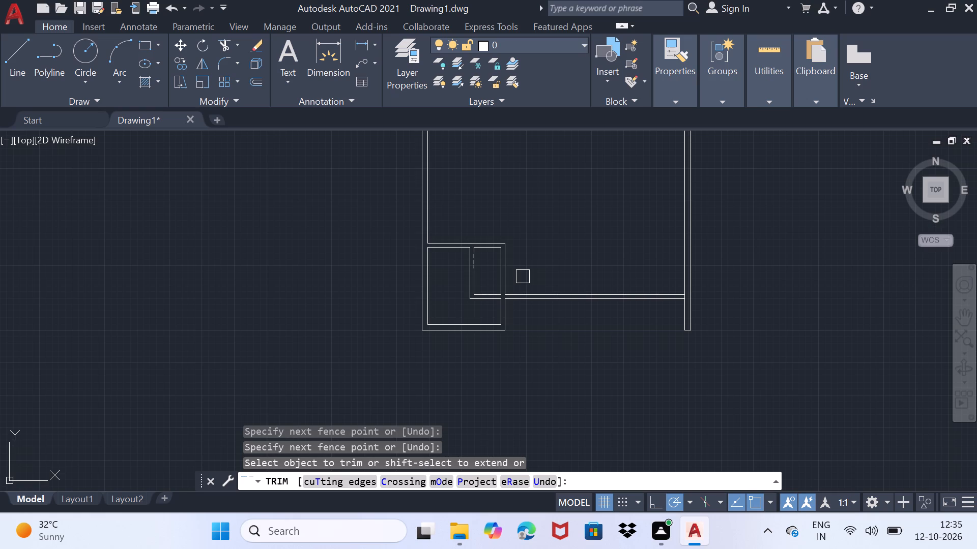
scroll(470, 242, up, 1)
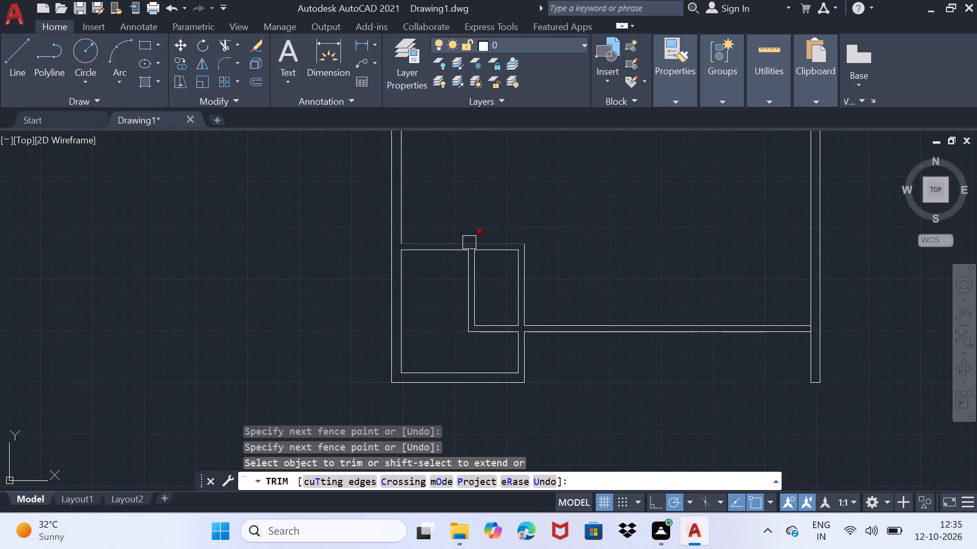
key(space)
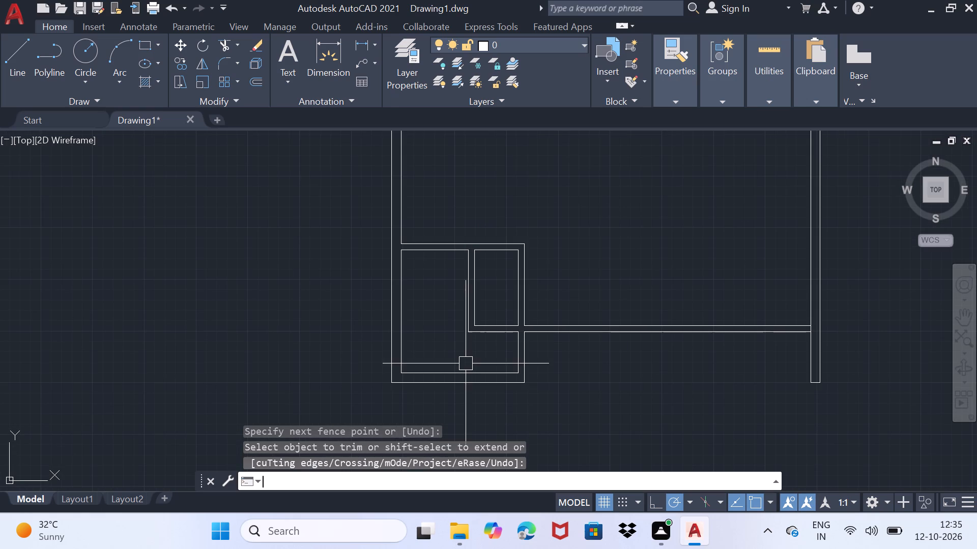
scroll(477, 328, up, 3)
middle_drag(474, 335, 490, 290)
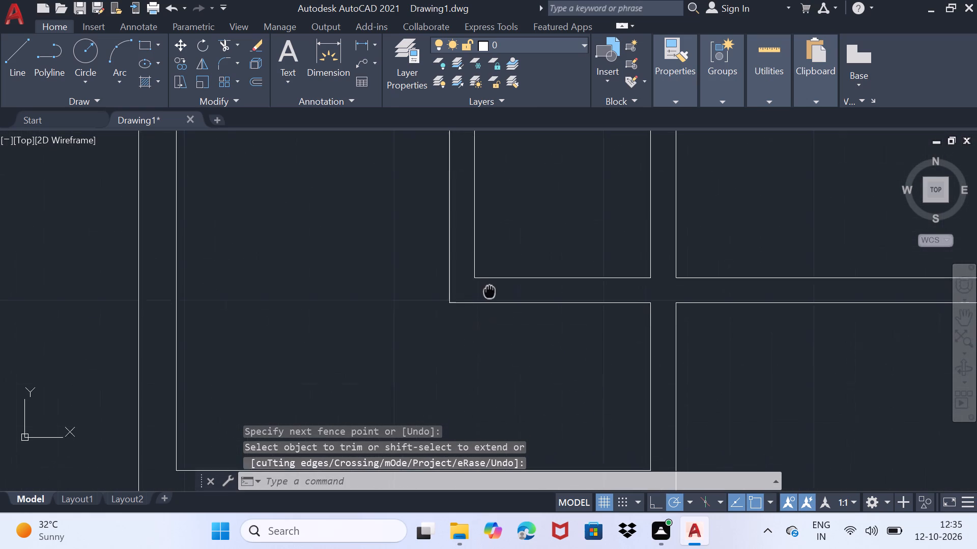
middle_drag(490, 290, 499, 249)
scroll(474, 263, up, 1)
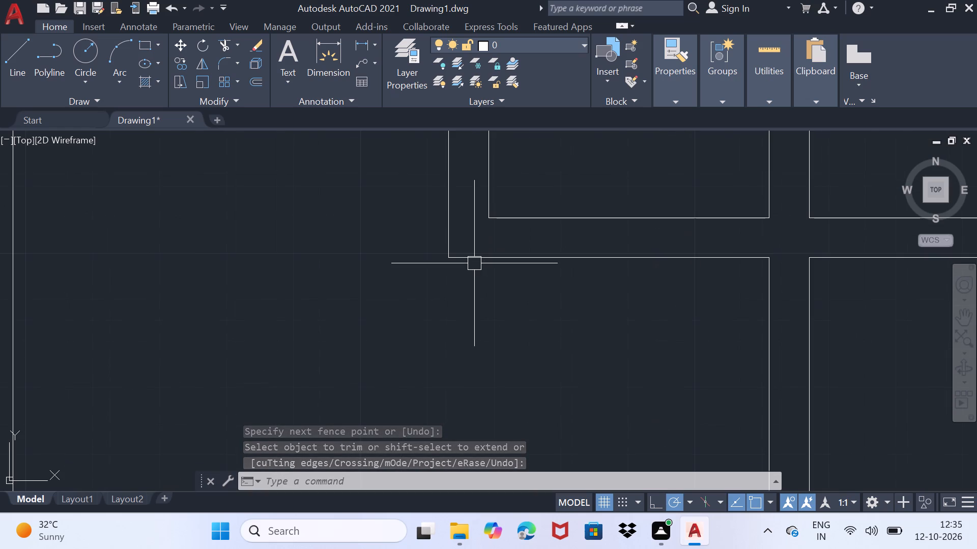
key(l)
key(Return)
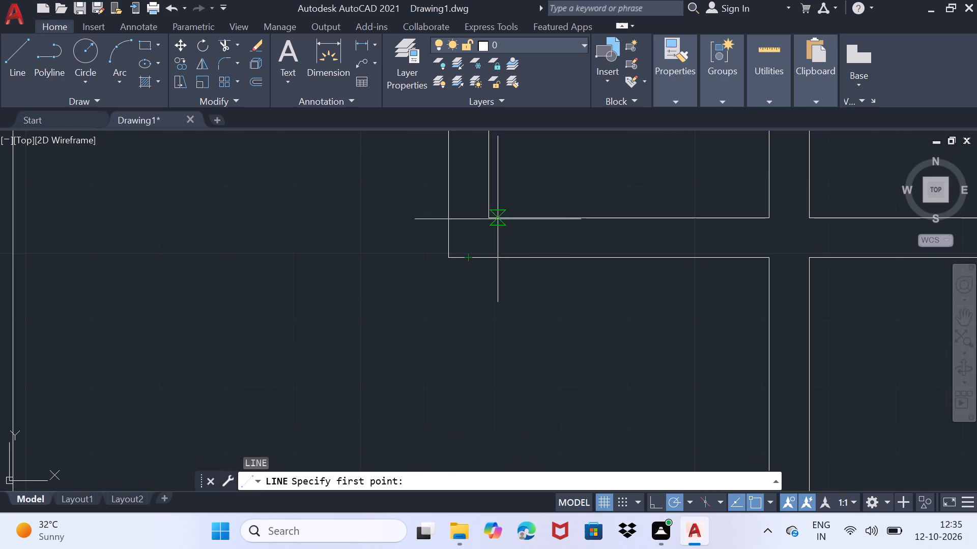
click(487, 217)
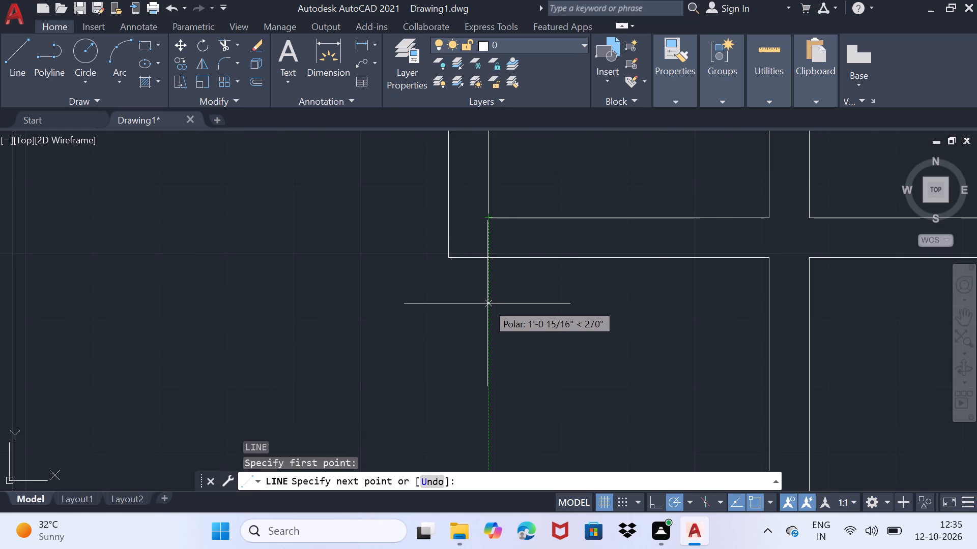
click(487, 298)
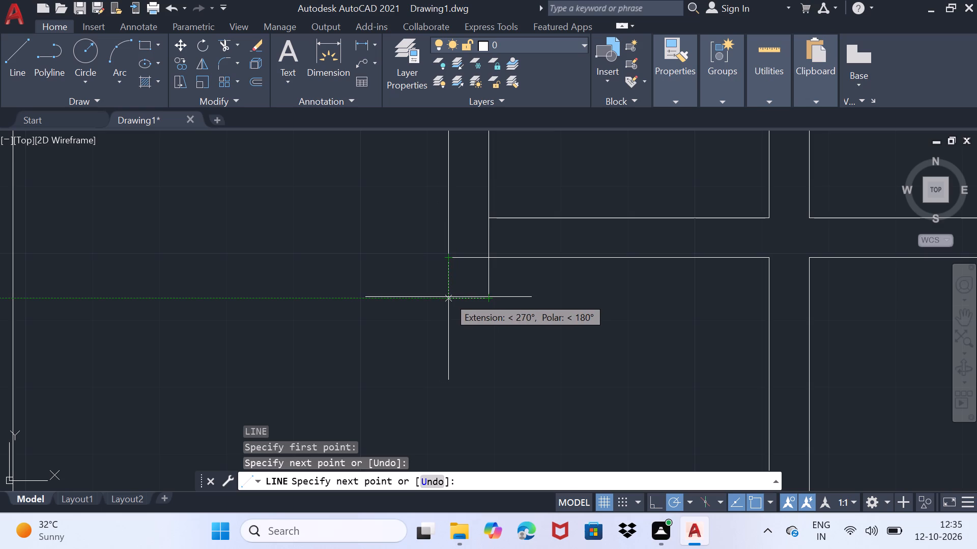
drag(448, 297, 450, 291)
click(452, 256)
key(space)
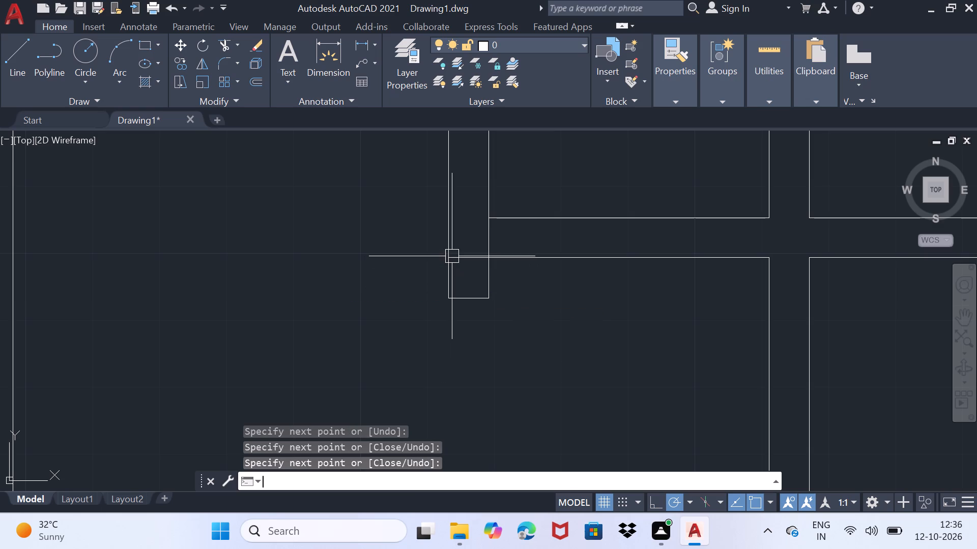
scroll(441, 259, up, 1)
key(Escape)
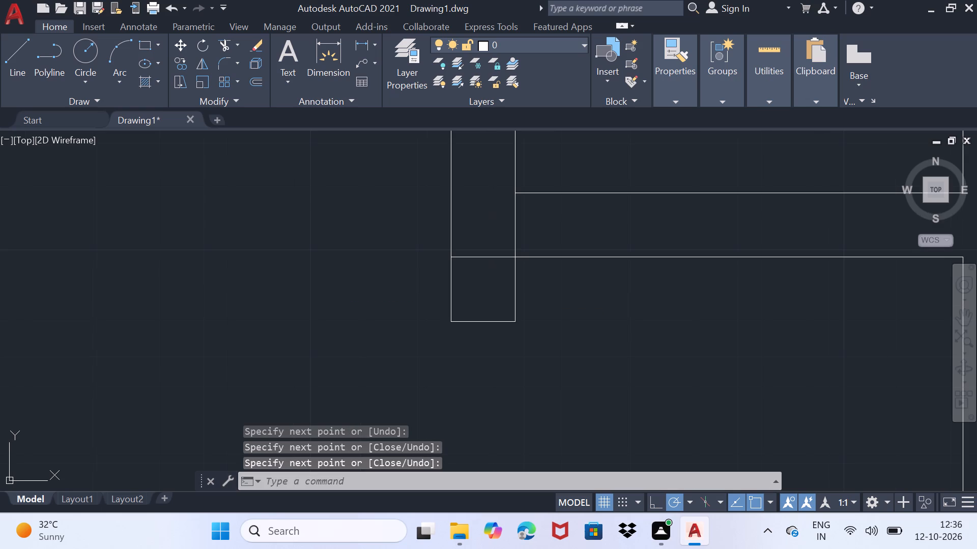
Trim the horizontal partition's lower line across the new stub and the stub's right line between the two partition lines.
scroll(478, 271, up, 1)
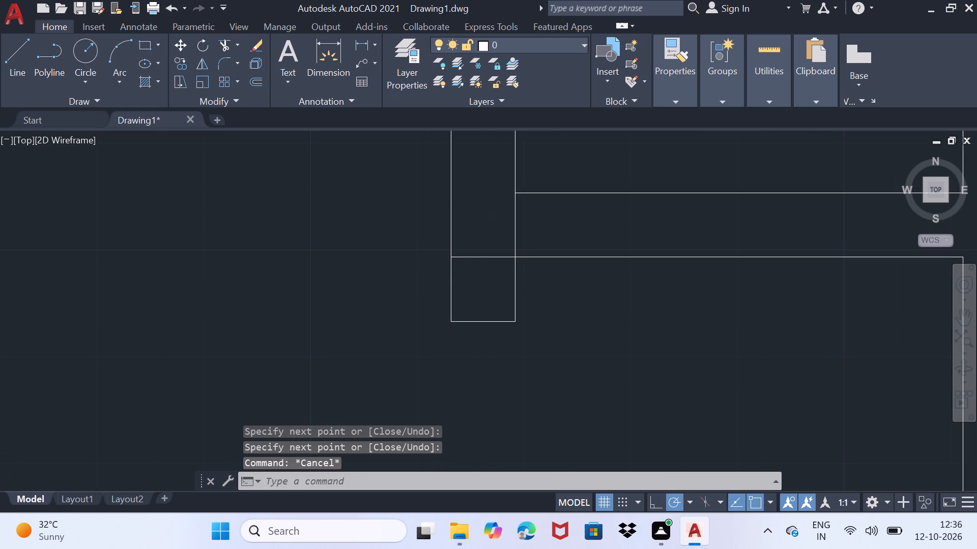
text(tr)
key(Return)
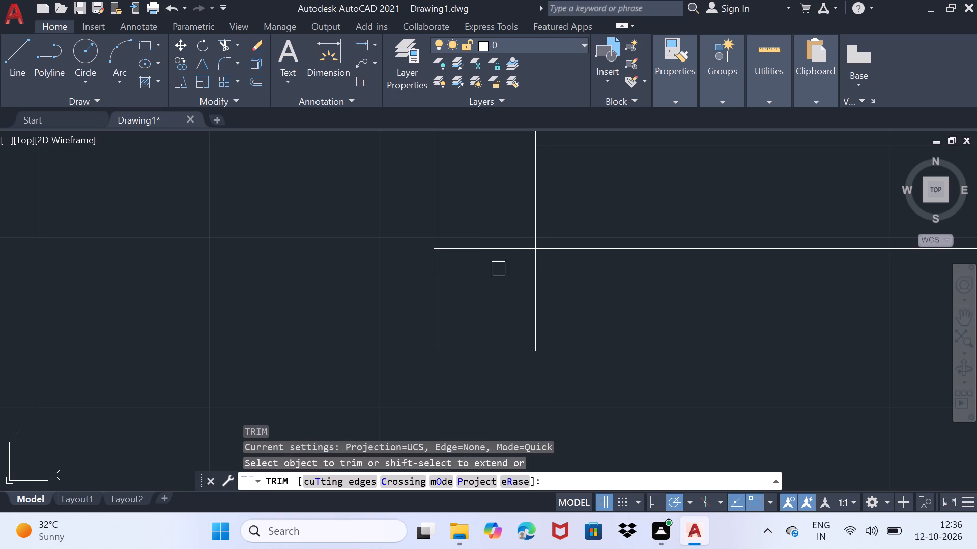
click(502, 249)
drag(529, 212, 576, 197)
scroll(542, 210, down, 3)
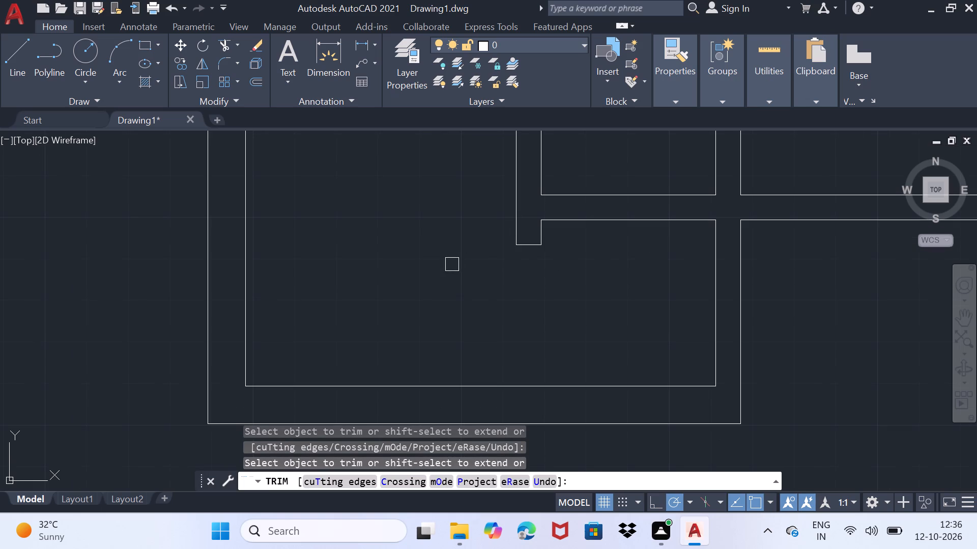
scroll(452, 264, down, 3)
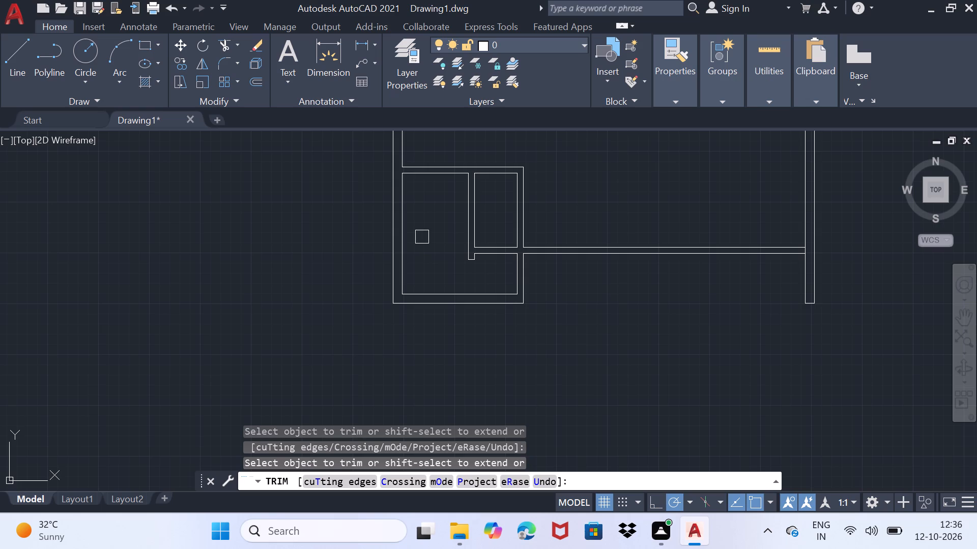
middle_drag(428, 220, 392, 290)
key(space)
Draw a three-sided stub extending the upper horizontal partition about 1'-3" to the right past the small room's right partition.
scroll(399, 277, up, 1)
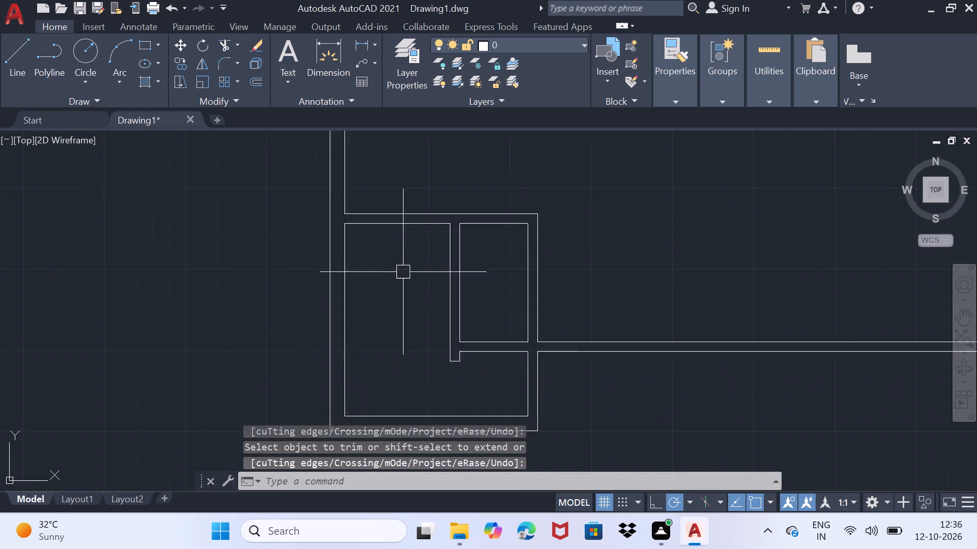
scroll(403, 271, up, 1)
key(l)
key(shift+Return)
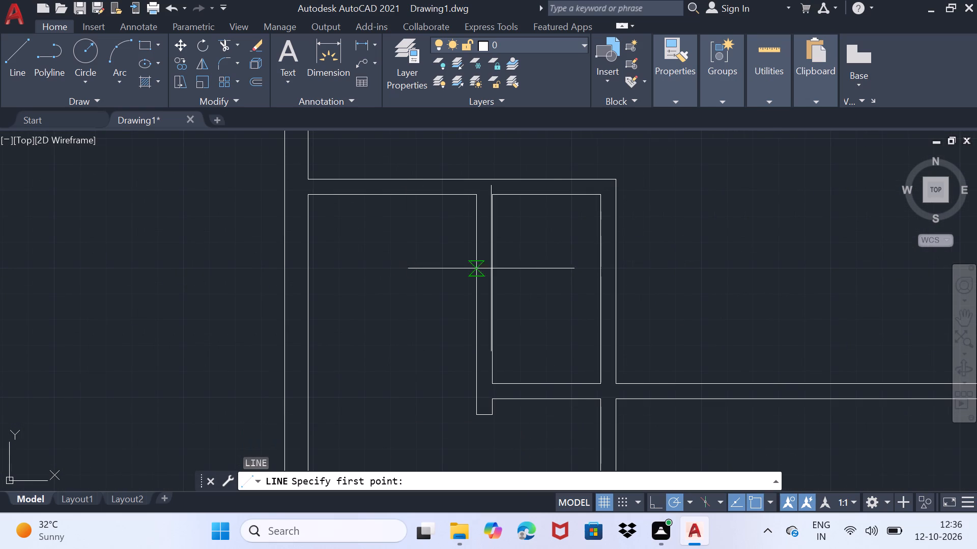
click(617, 184)
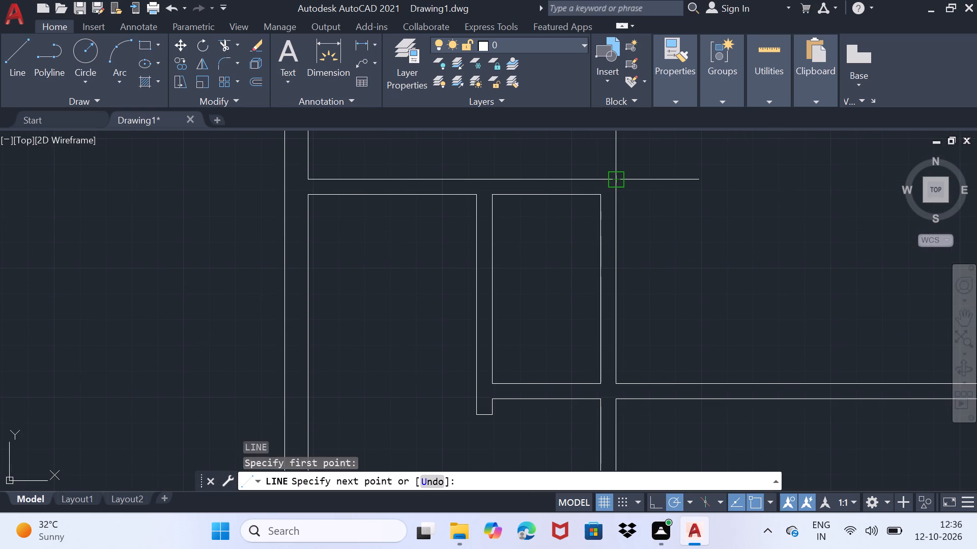
click(655, 182)
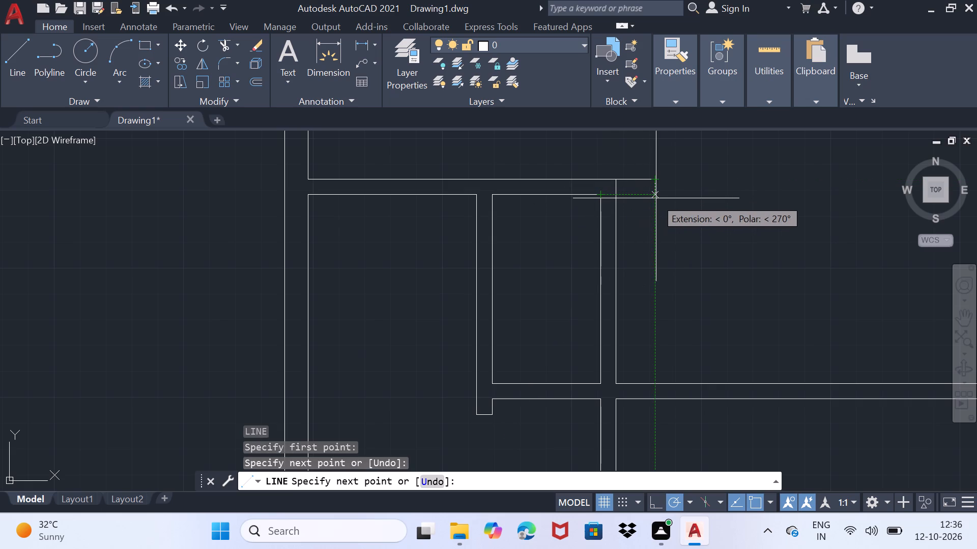
click(656, 196)
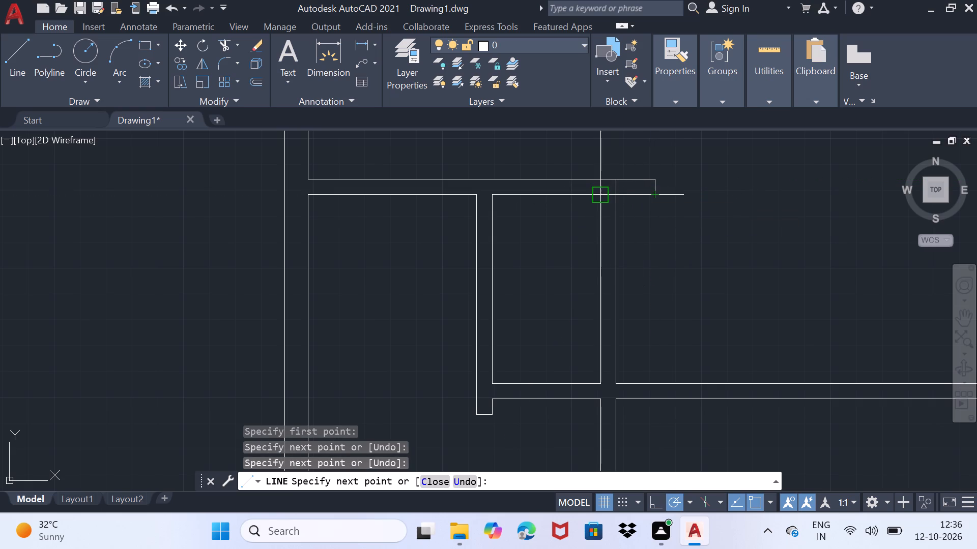
click(597, 194)
key(space)
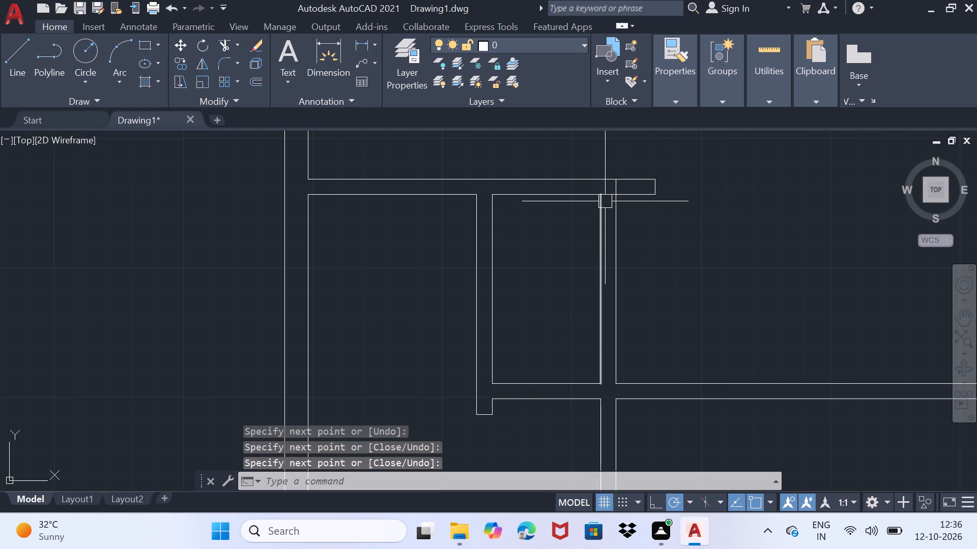
Trim the lines crossing the junction between the upper horizontal partition and the small room's right partition, leaving an open T-junction.
scroll(651, 248, up, 1)
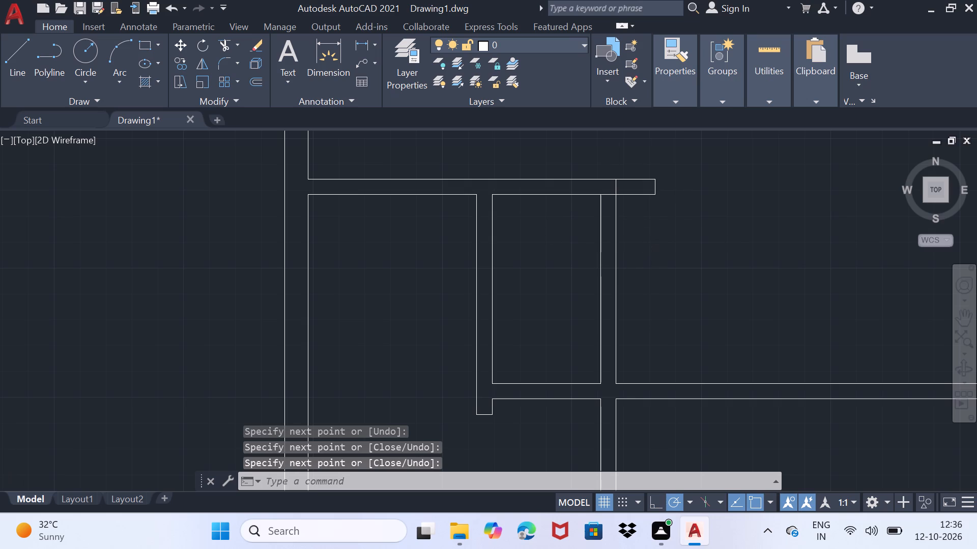
text(tr)
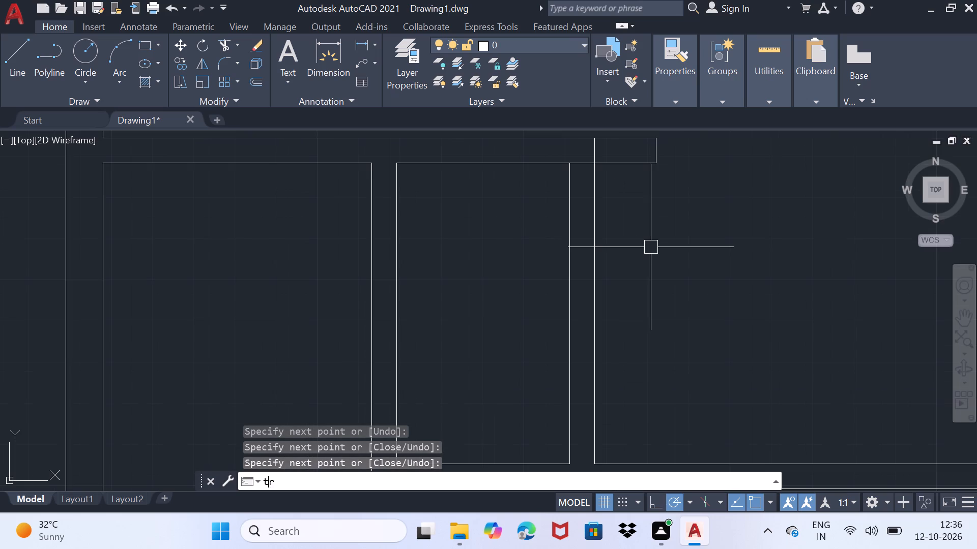
key(Return)
scroll(584, 177, up, 1)
middle_drag(584, 176, 570, 289)
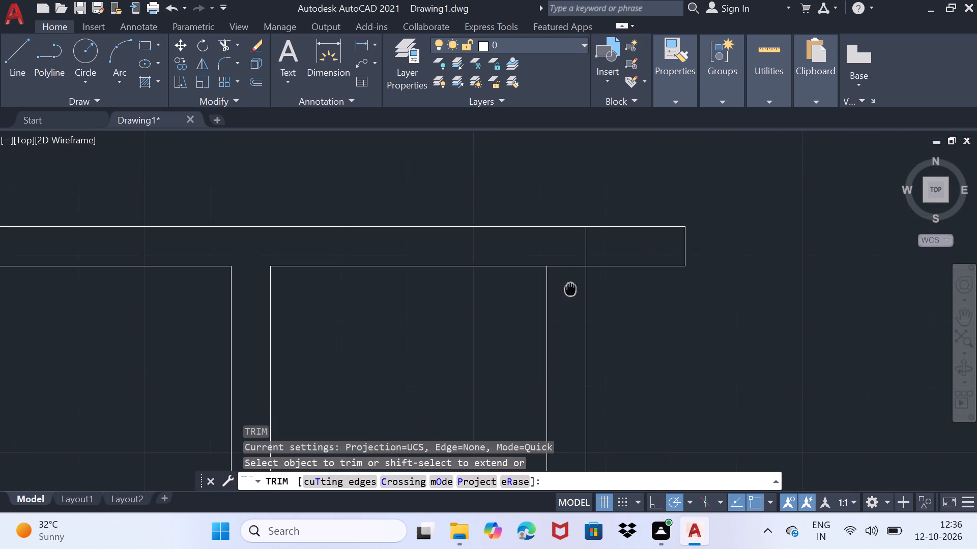
middle_drag(570, 289, 570, 290)
scroll(562, 284, up, 2)
drag(564, 235, 562, 249)
drag(615, 197, 625, 195)
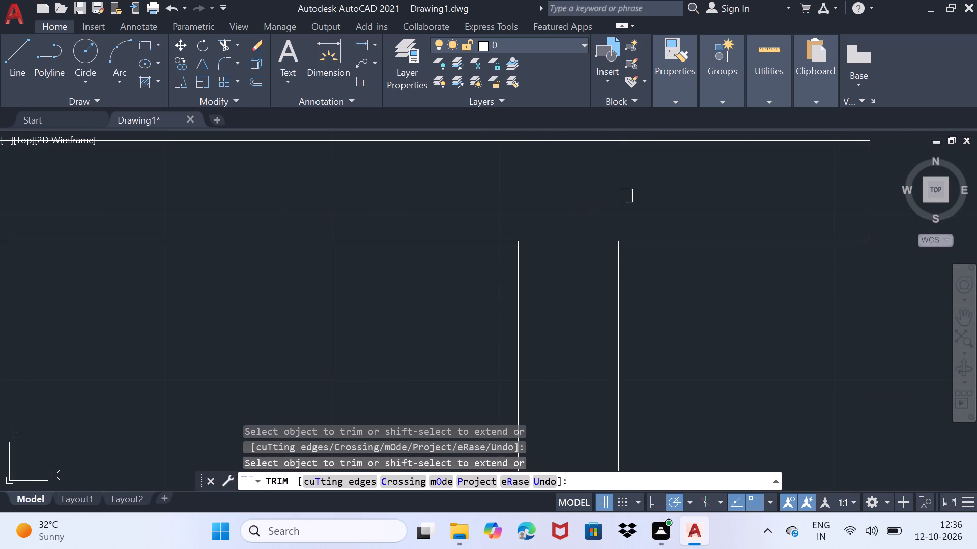
scroll(666, 315, down, 4)
middle_drag(588, 375, 647, 281)
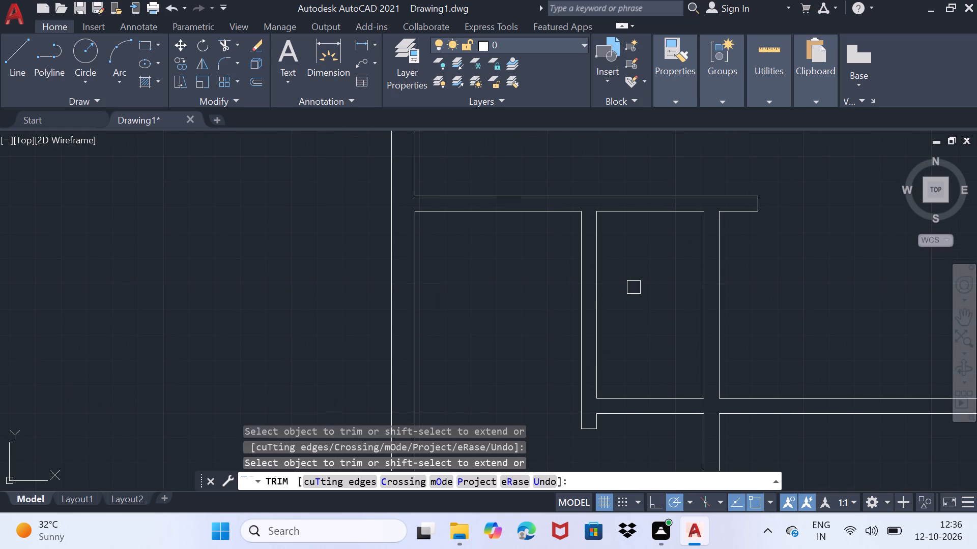
scroll(582, 282, down, 1)
key(space)
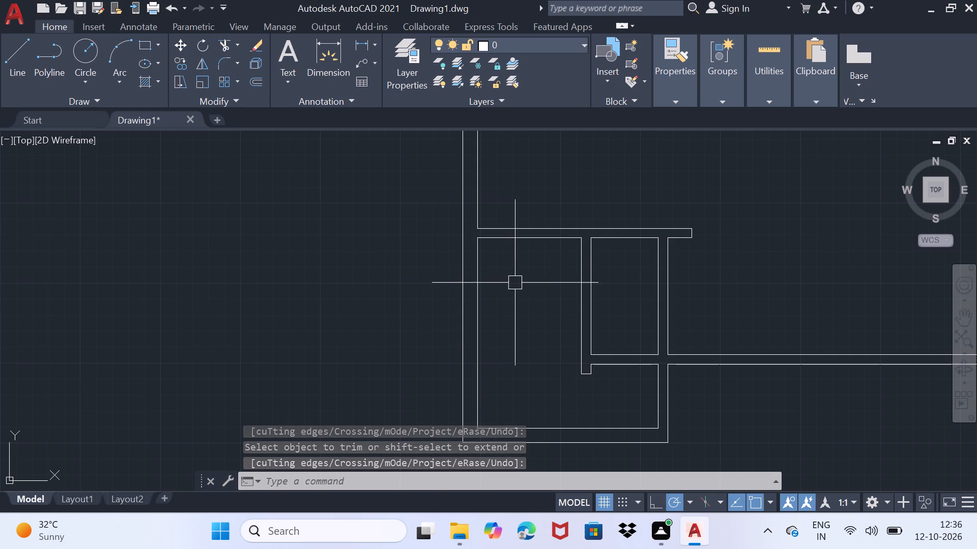
Draw a short vertical line from just above the upper horizontal partition down to its lower line, just left of the inner vertical partition.
scroll(541, 261, up, 1)
middle_drag(534, 271, 482, 371)
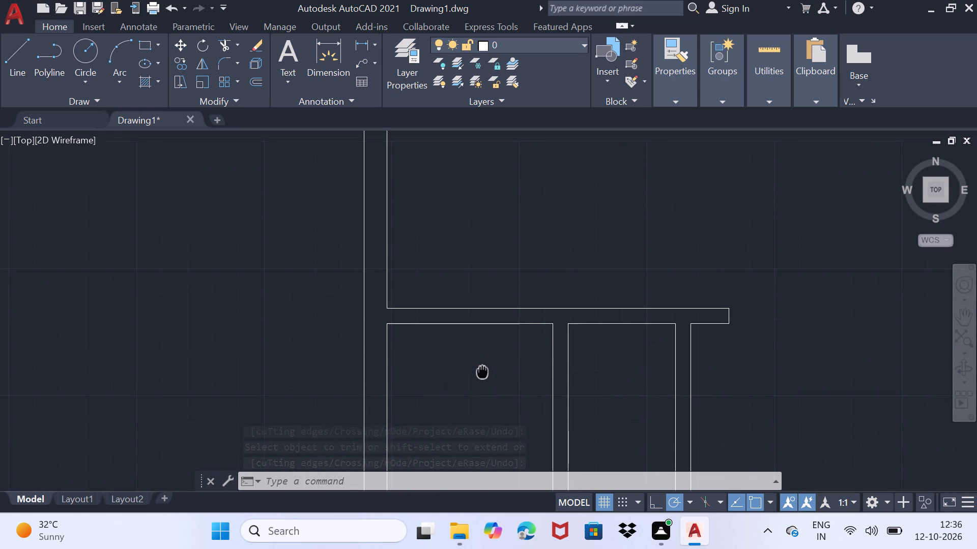
middle_drag(482, 371, 482, 373)
scroll(523, 336, up, 1)
key(l)
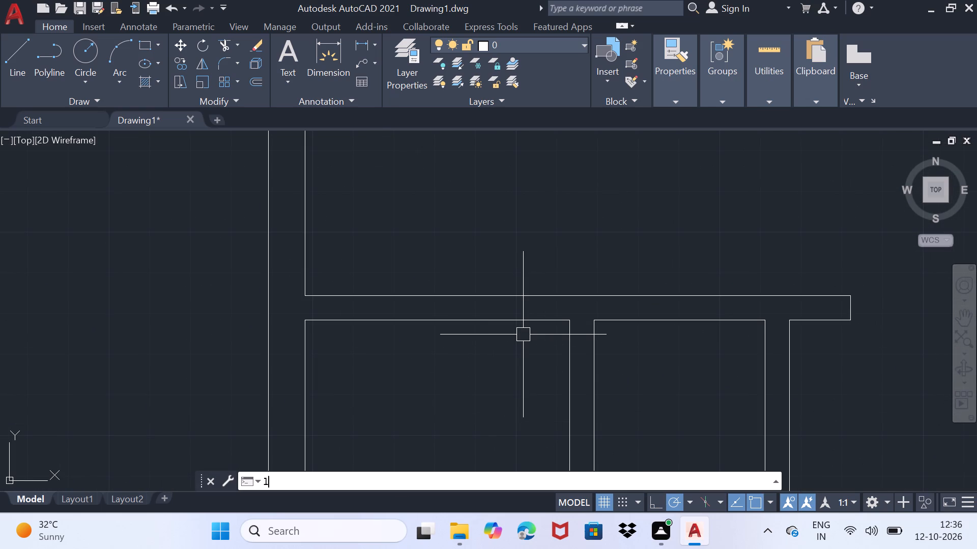
key(Return)
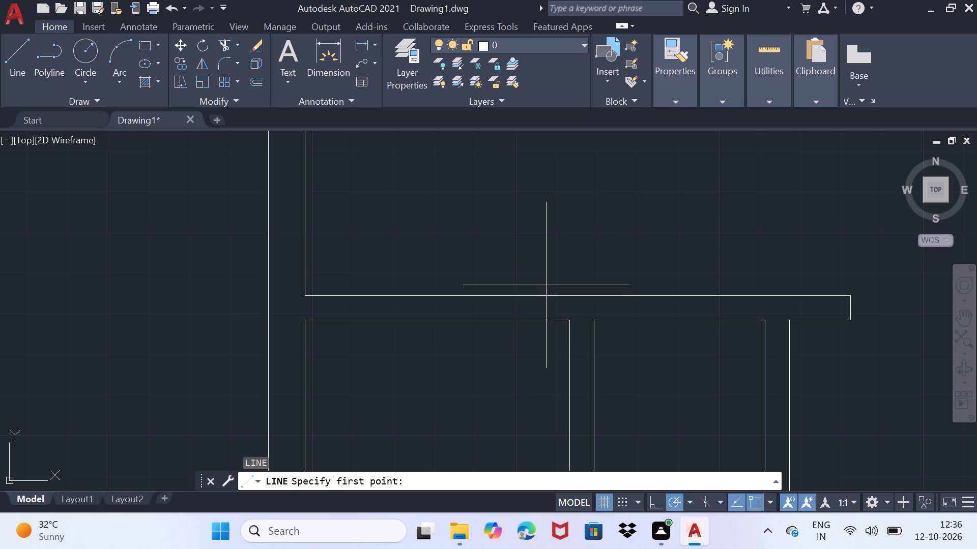
click(546, 285)
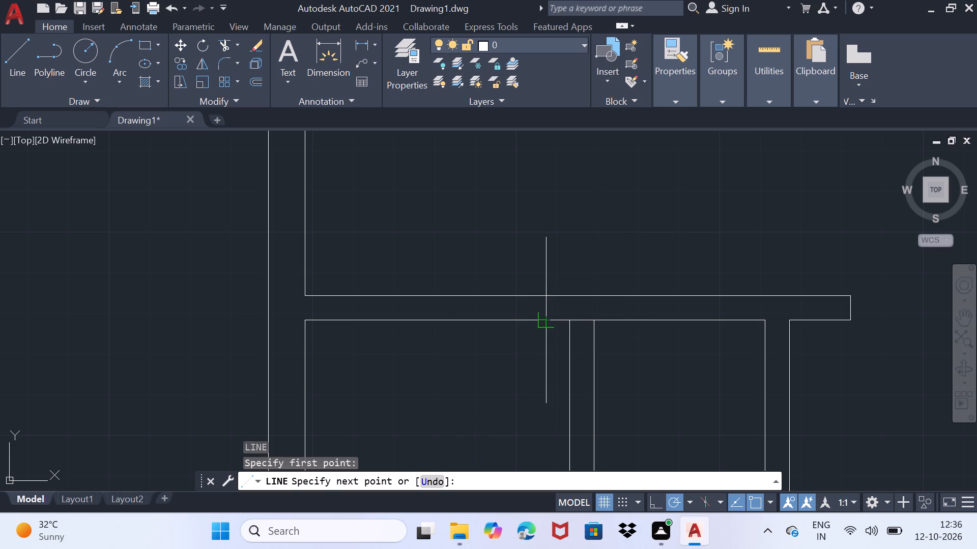
click(546, 319)
key(space)
Trim the short vertical line's overhang above the horizontal partition's upper line.
scroll(548, 309, up, 1)
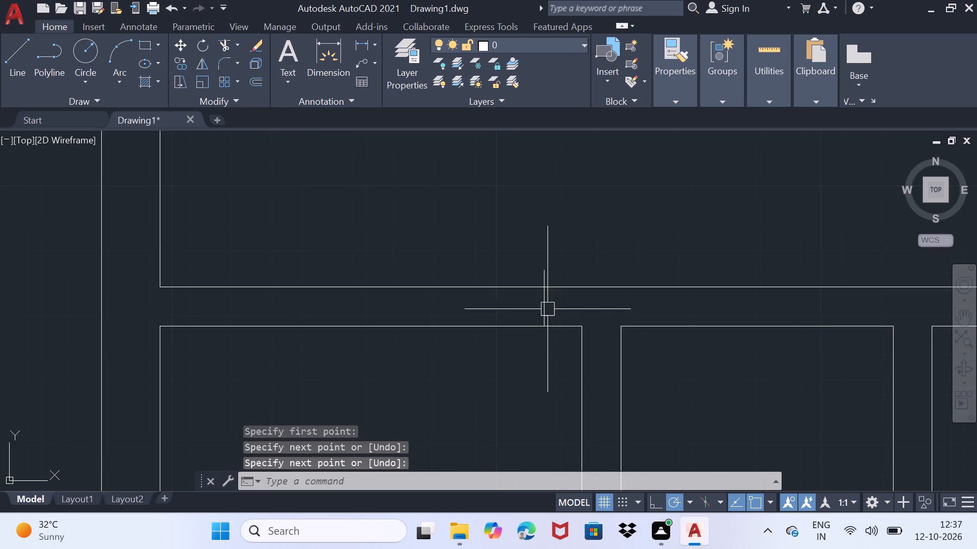
scroll(548, 309, up, 1)
scroll(533, 243, up, 1)
text(tr)
key(Return)
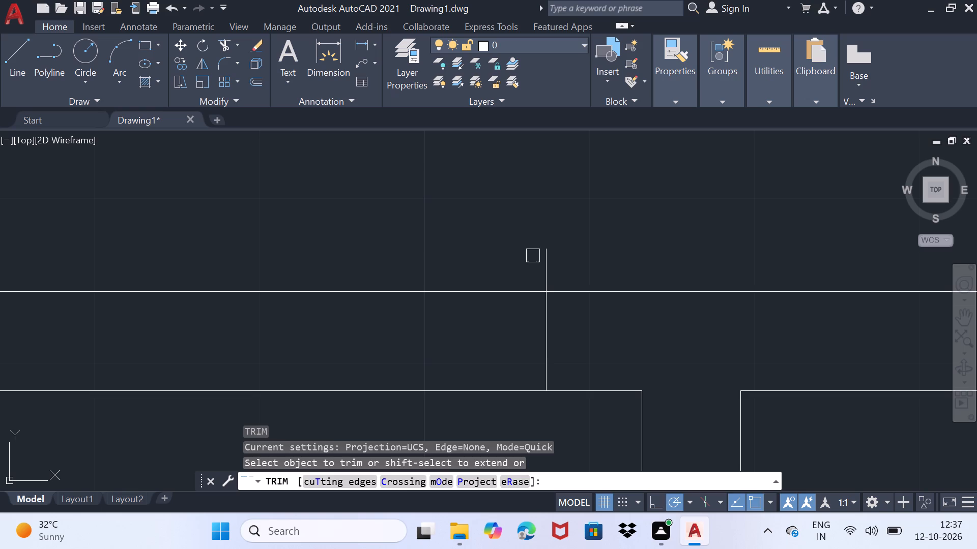
drag(535, 258, 583, 251)
scroll(564, 251, down, 3)
scroll(531, 292, up, 1)
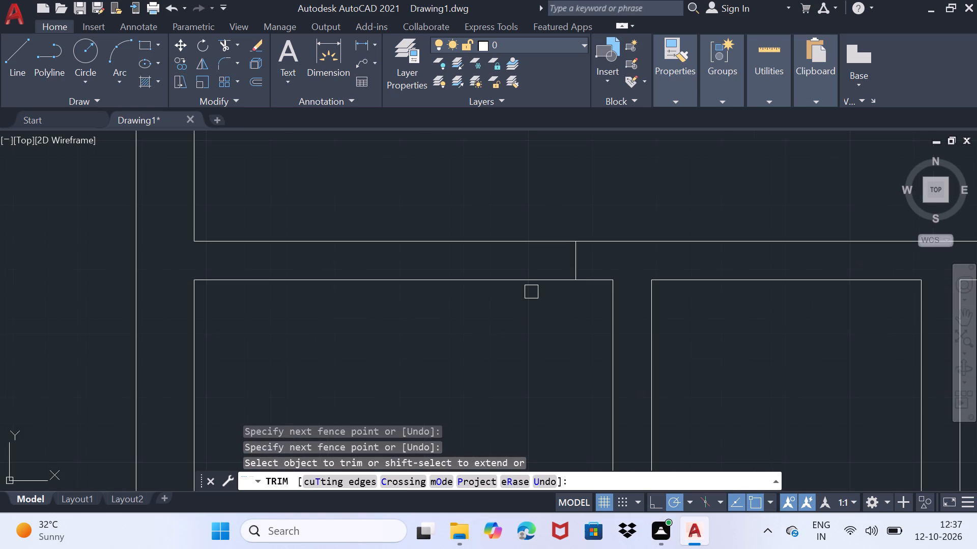
key(space)
Offset the short vertical line across the upper horizontal partition 2' to the left.
scroll(556, 273, up, 2)
click(601, 251)
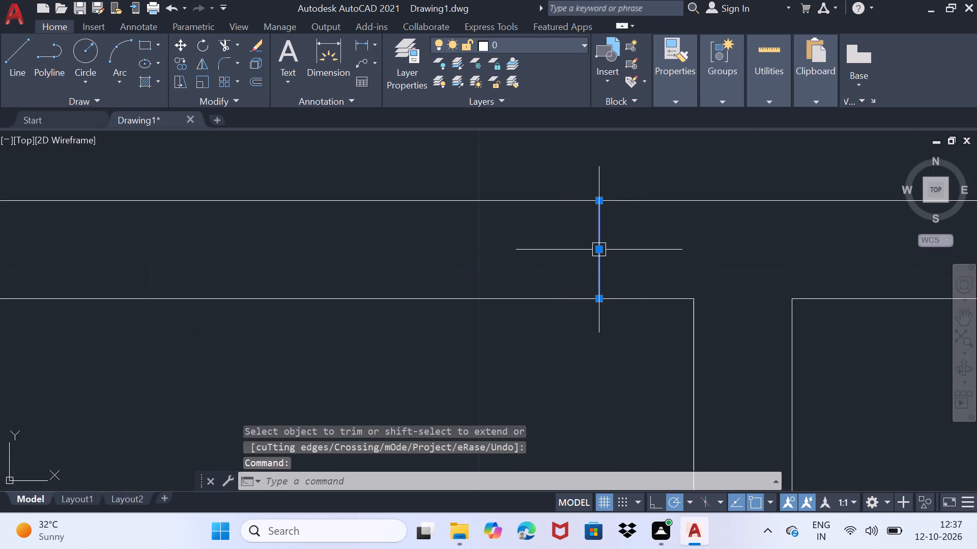
key(Escape)
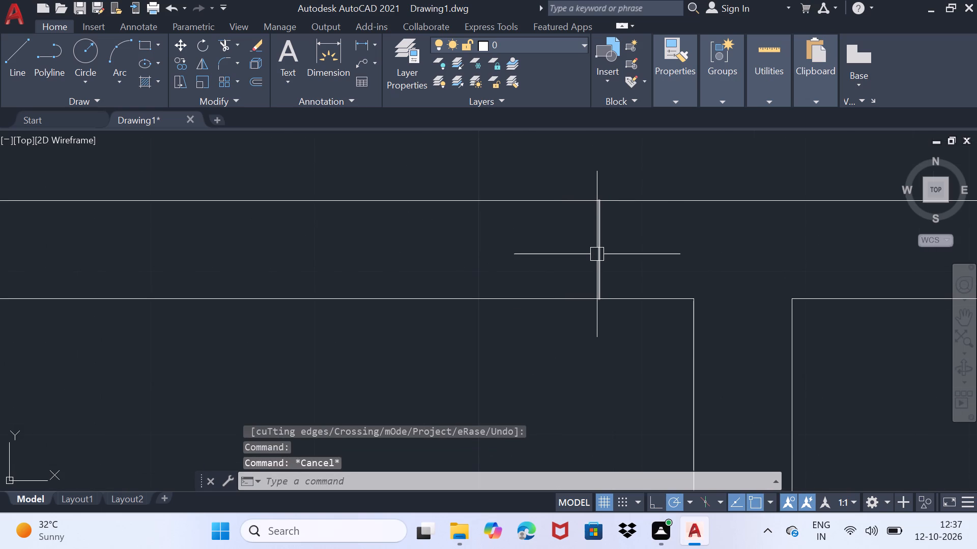
text(of)
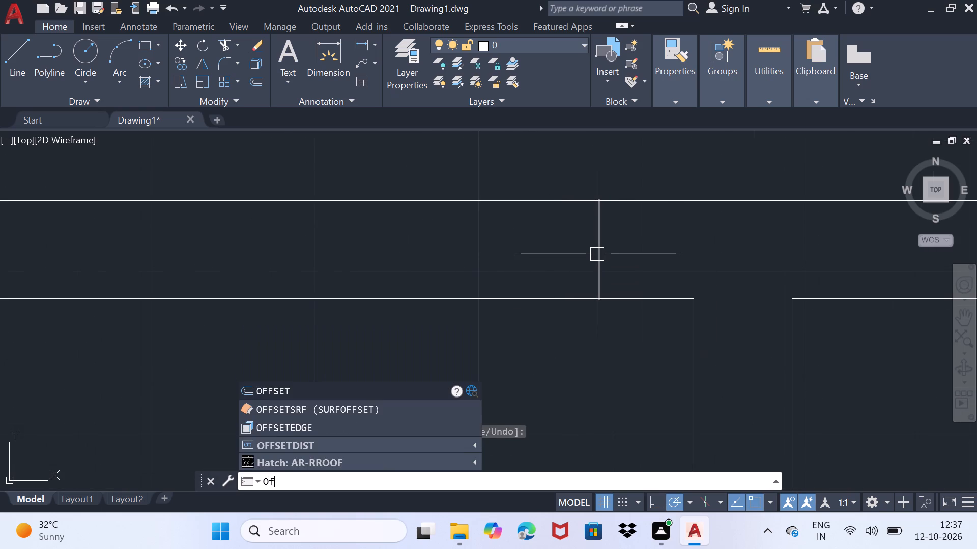
key(Return)
click(598, 251)
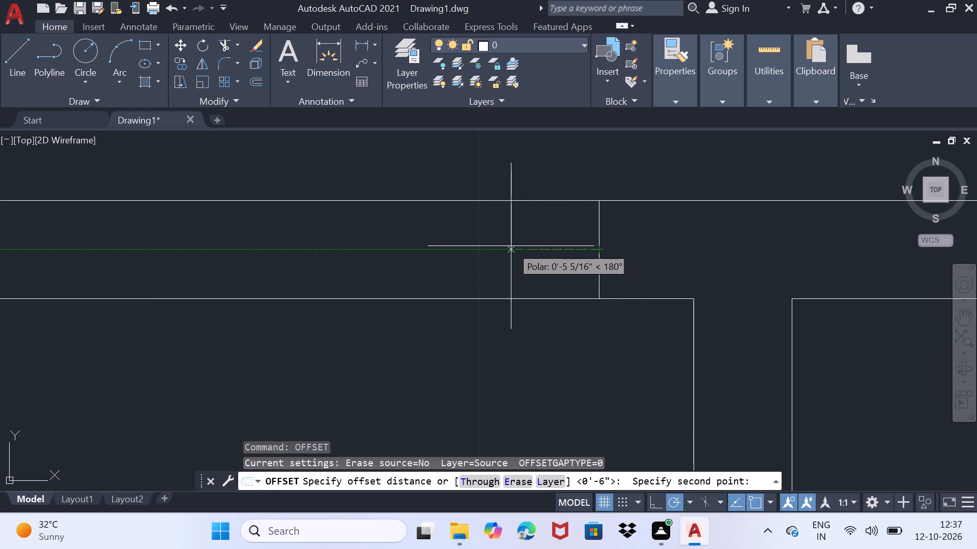
key(2)
key(apostrophe)
key(Return)
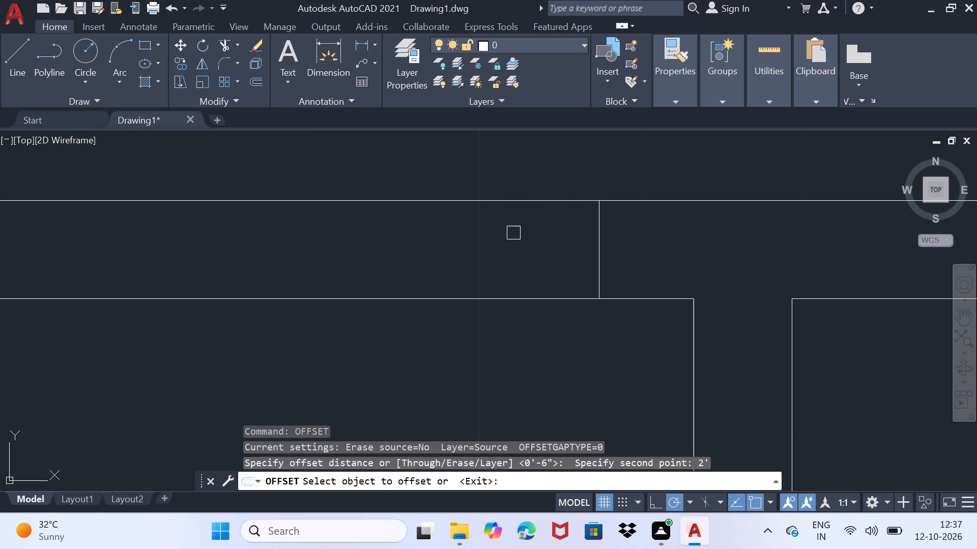
click(597, 242)
click(538, 246)
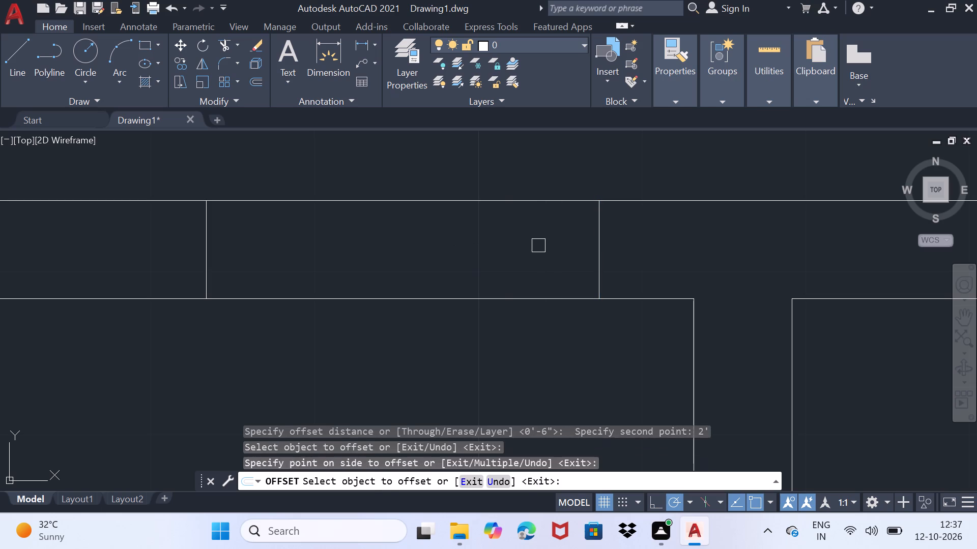
scroll(484, 251, down, 3)
middle_drag(464, 306, 478, 299)
scroll(458, 295, up, 1)
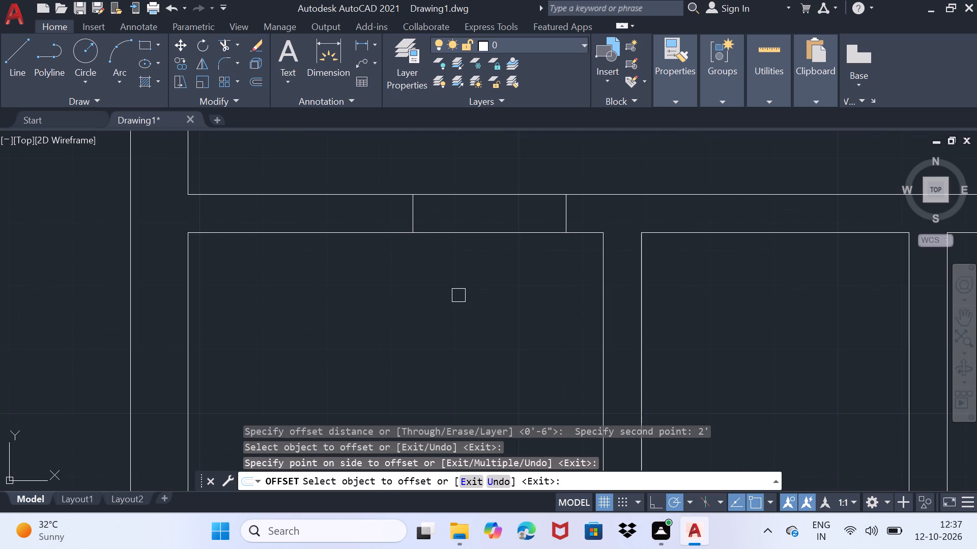
key(Escape)
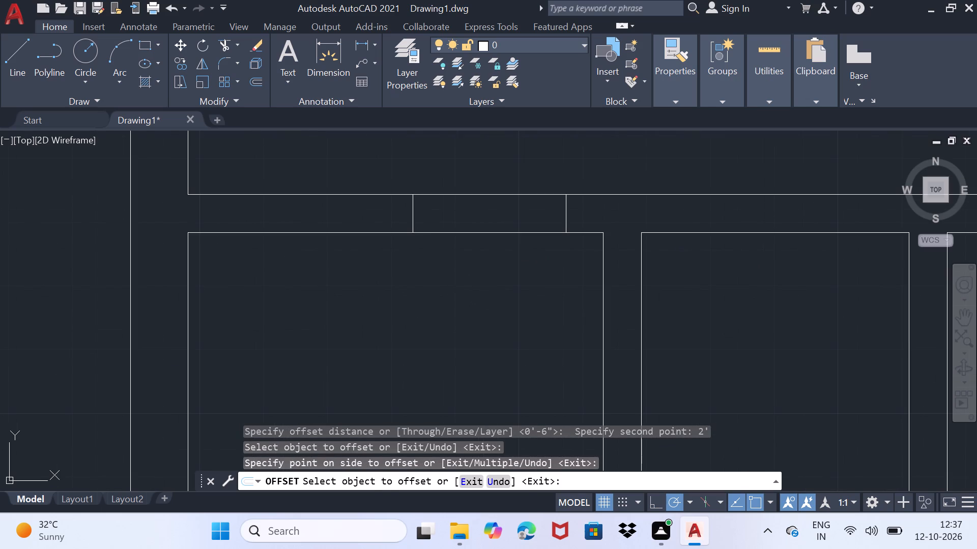
Trim both partition lines between the two short vertical lines, cutting a 2' opening in the upper horizontal partition.
right_click(461, 292)
text(tr)
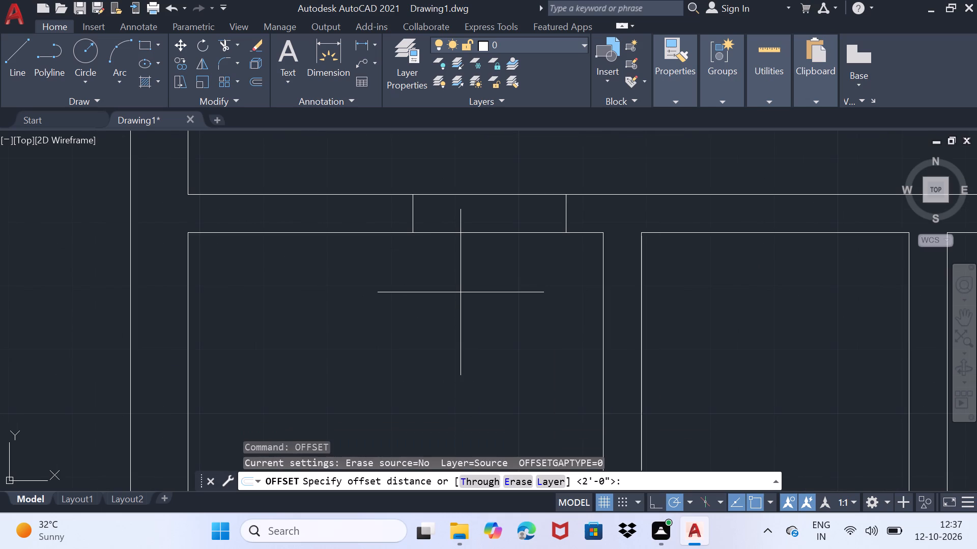
key(Escape)
text(tr)
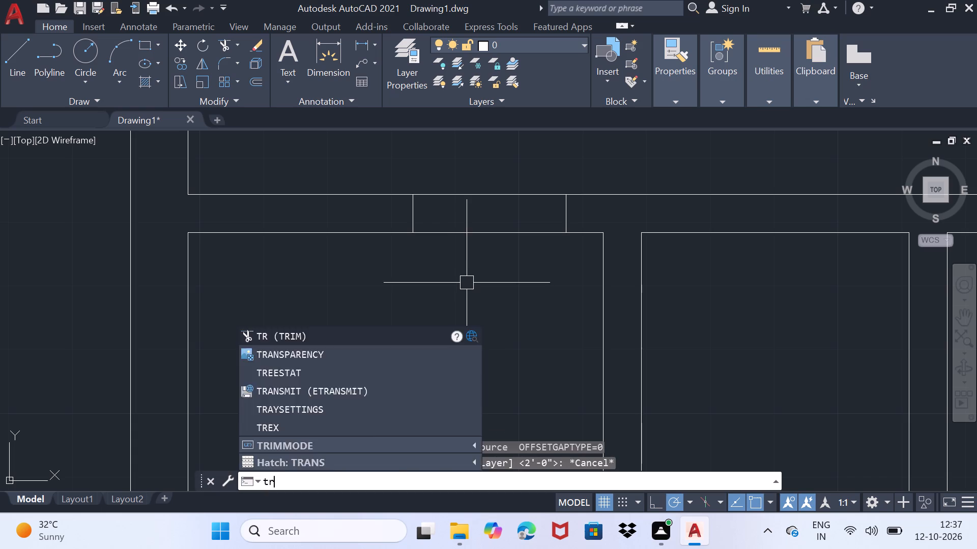
key(Return)
drag(476, 159, 485, 275)
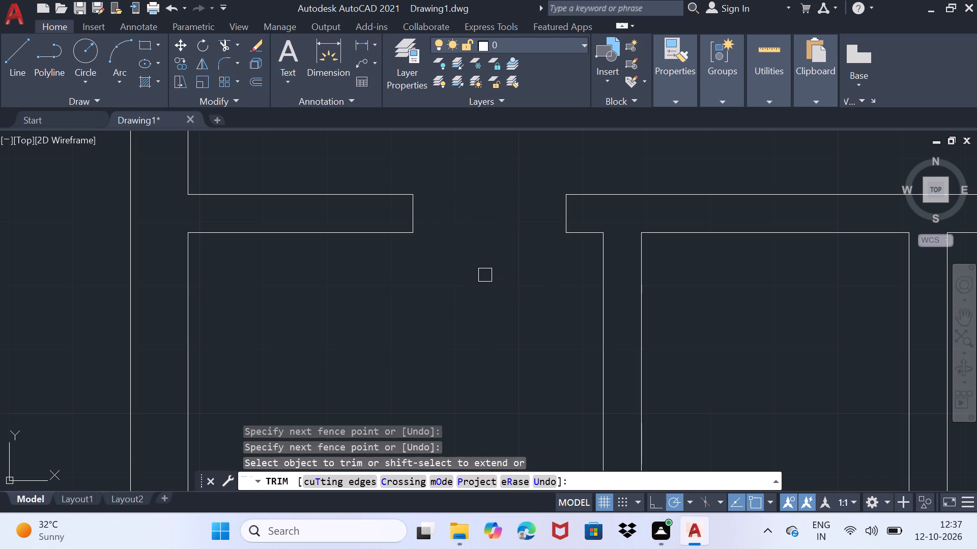
scroll(485, 274, down, 3)
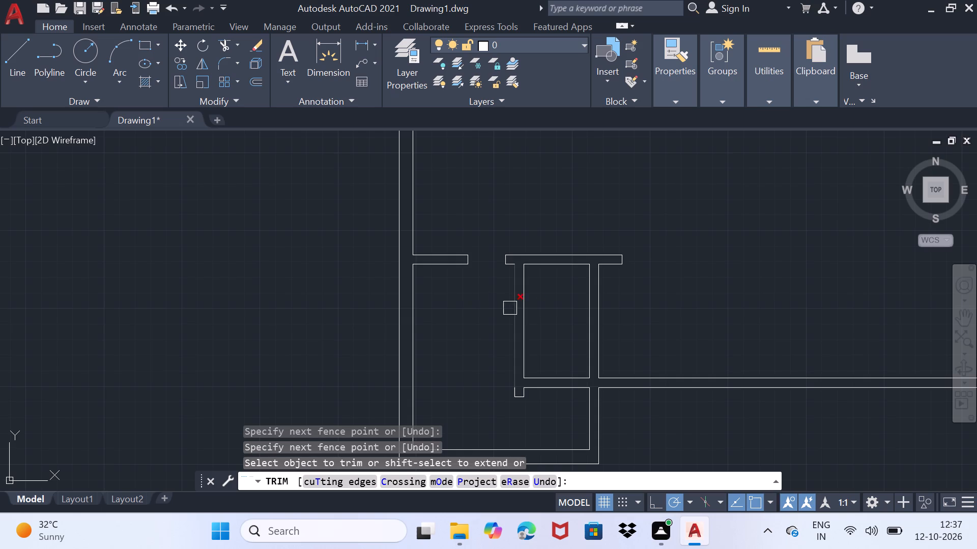
middle_drag(703, 329, 526, 256)
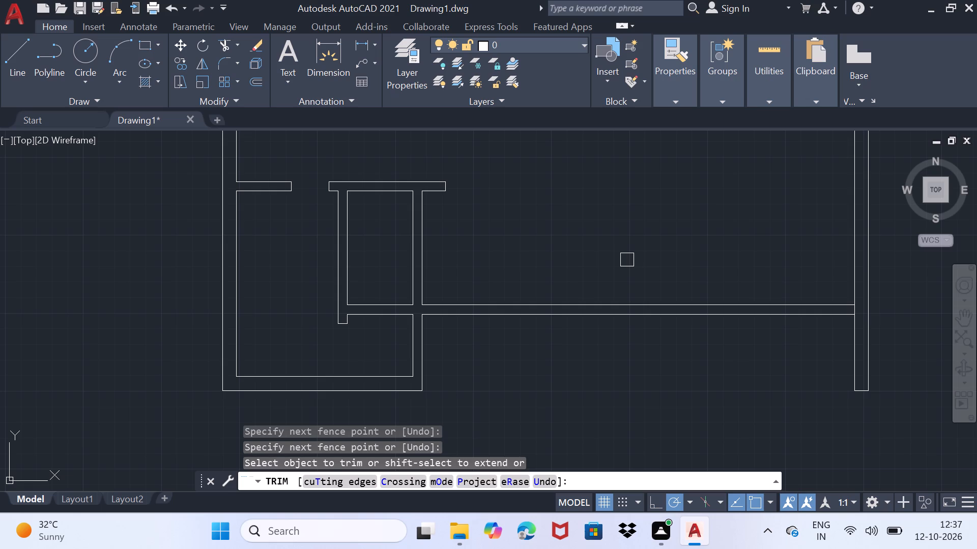
key(space)
Offset the outer line of the small room's right partition 6'8" to the right.
key(f)
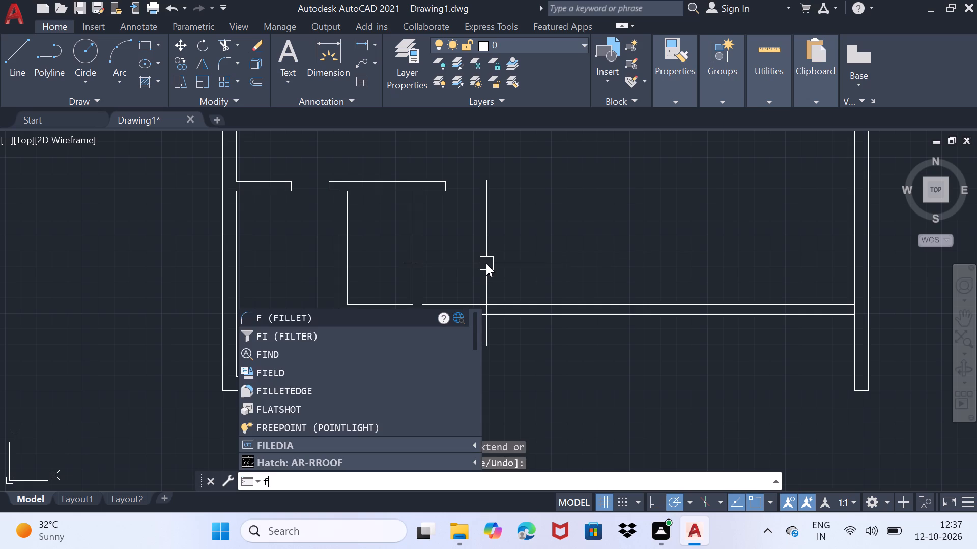
key(Escape)
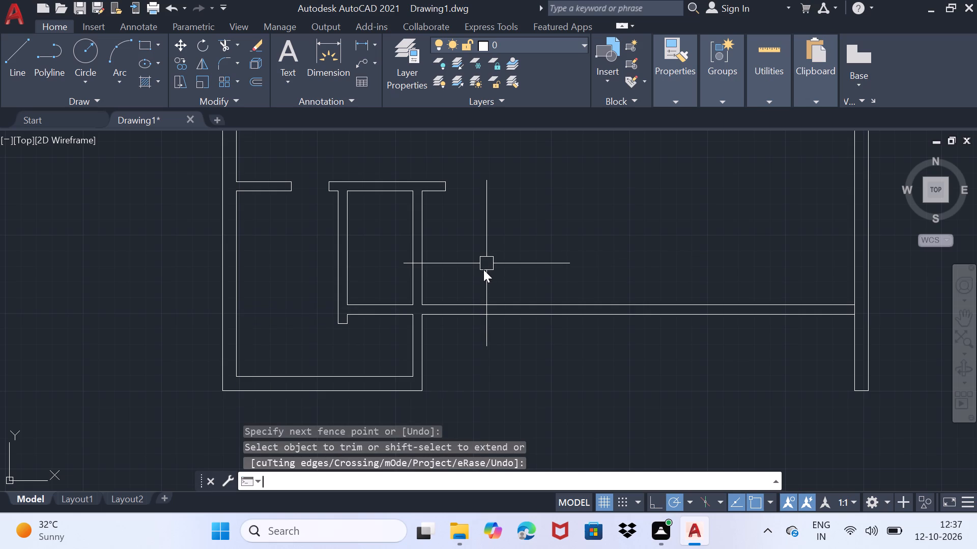
key(o)
key(f)
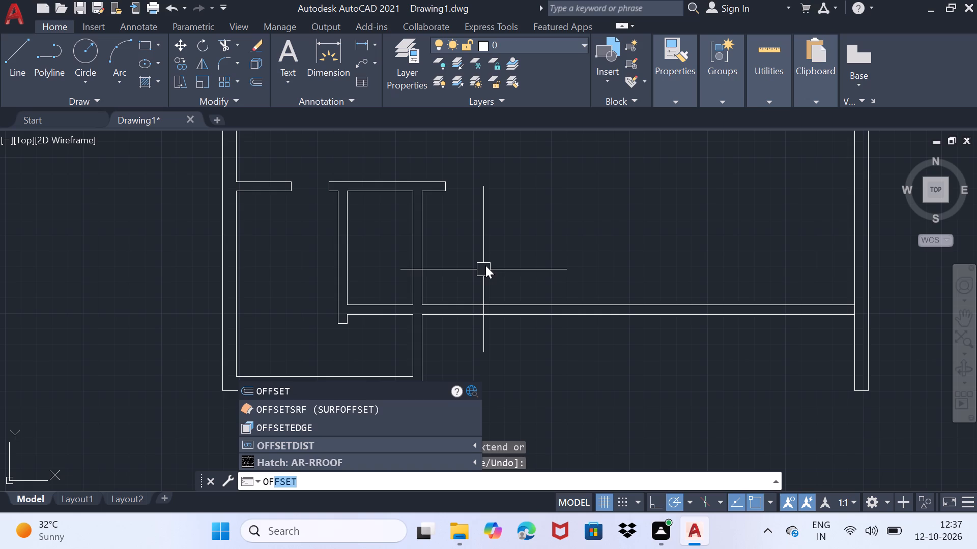
key(Return)
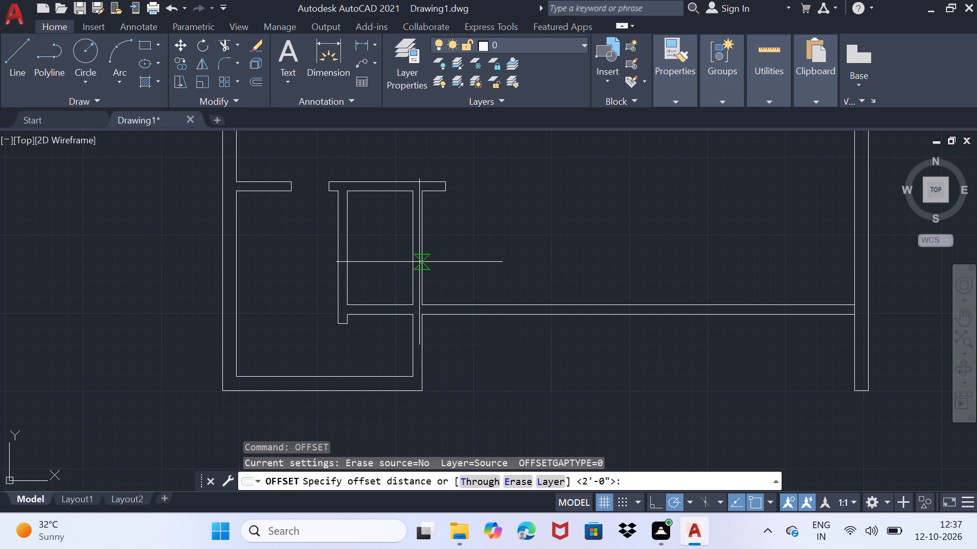
click(419, 262)
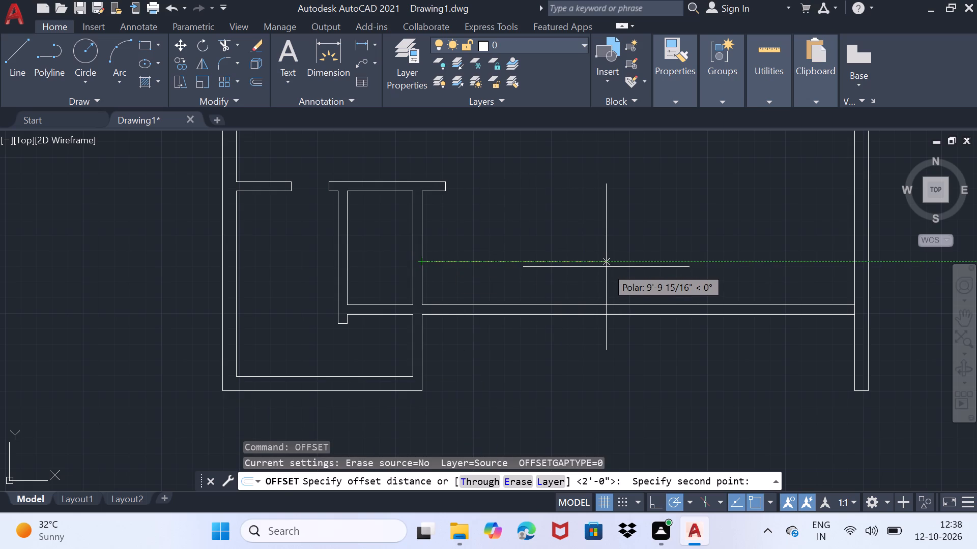
text(6')
key(8)
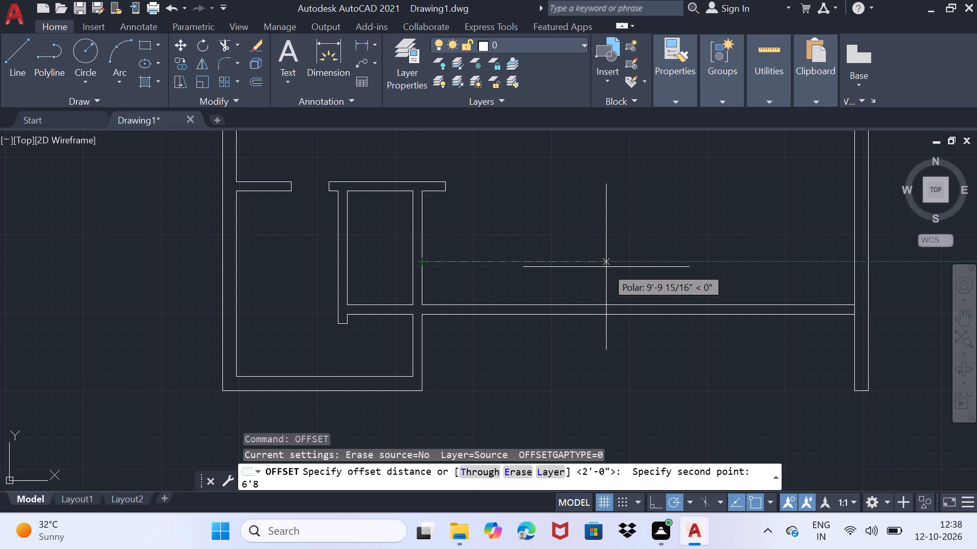
key(shift+quotedbl)
key(Return)
click(422, 246)
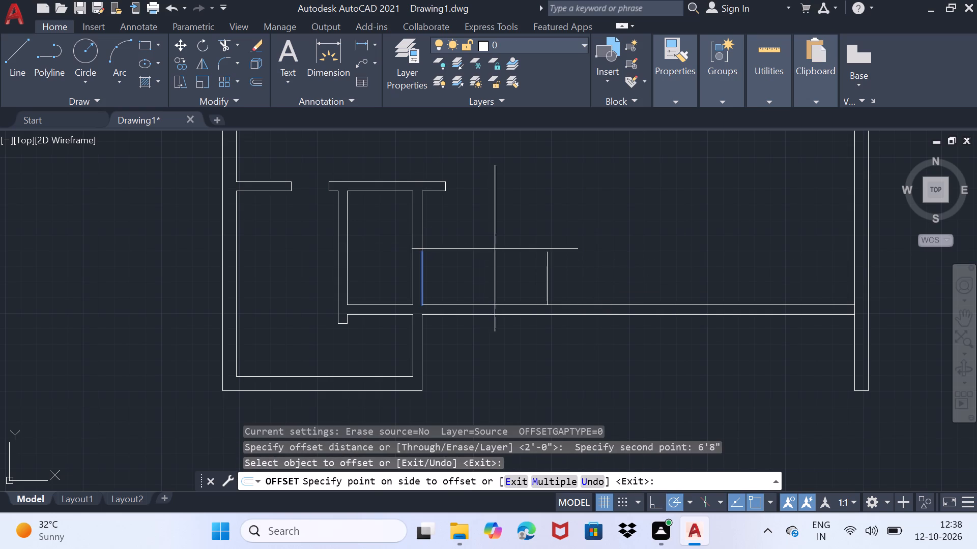
click(461, 249)
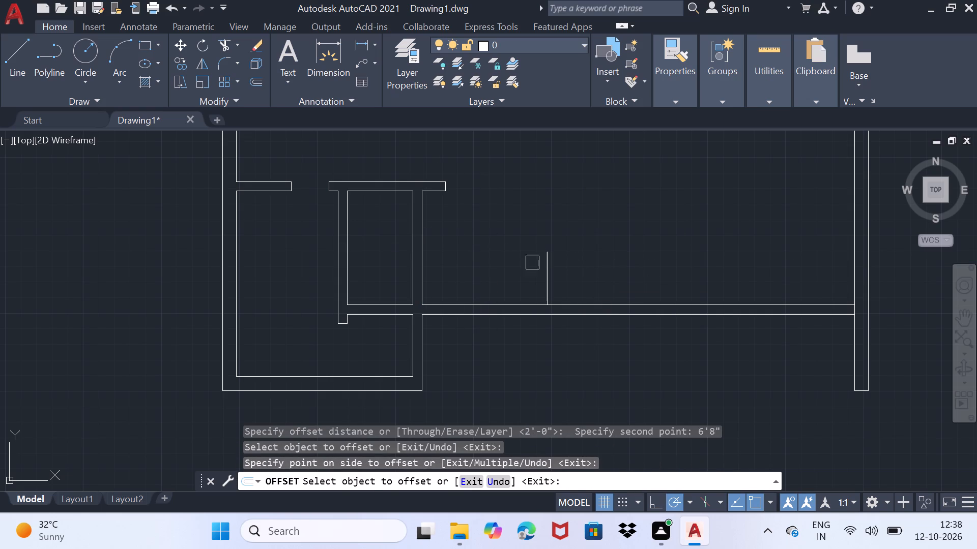
scroll(546, 290, up, 2)
scroll(546, 289, down, 2)
scroll(546, 289, up, 1)
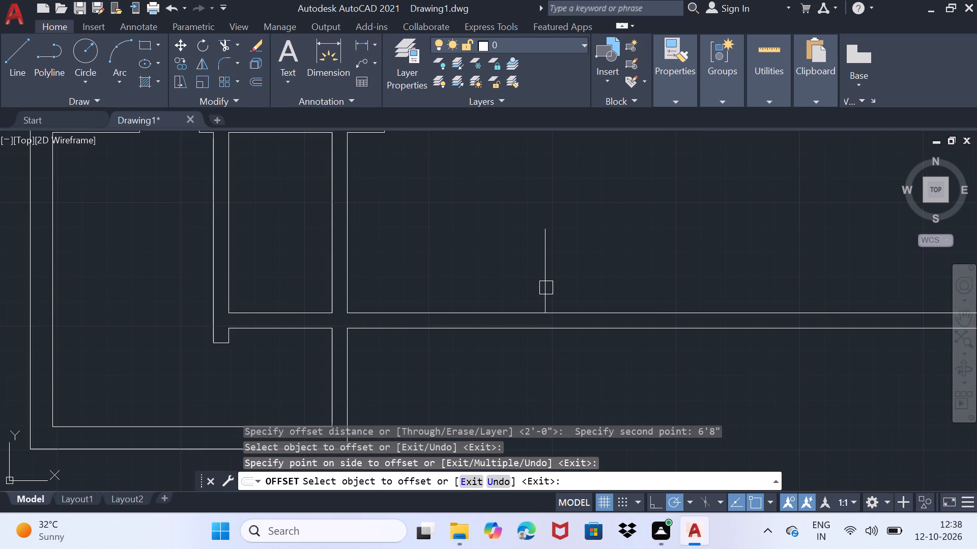
key(space)
Move the offset vertical line horizontally about 6'-1" to the right along the long horizontal partition.
click(547, 280)
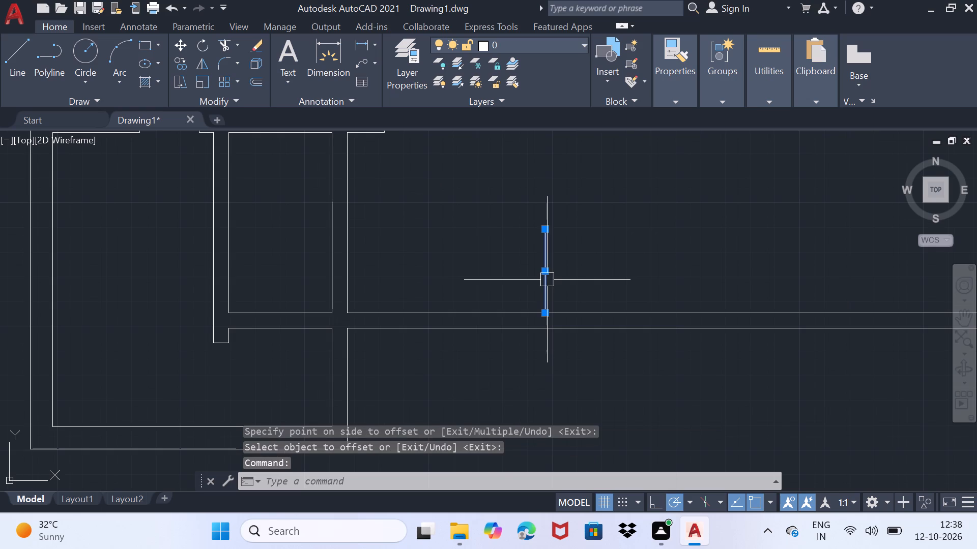
click(546, 271)
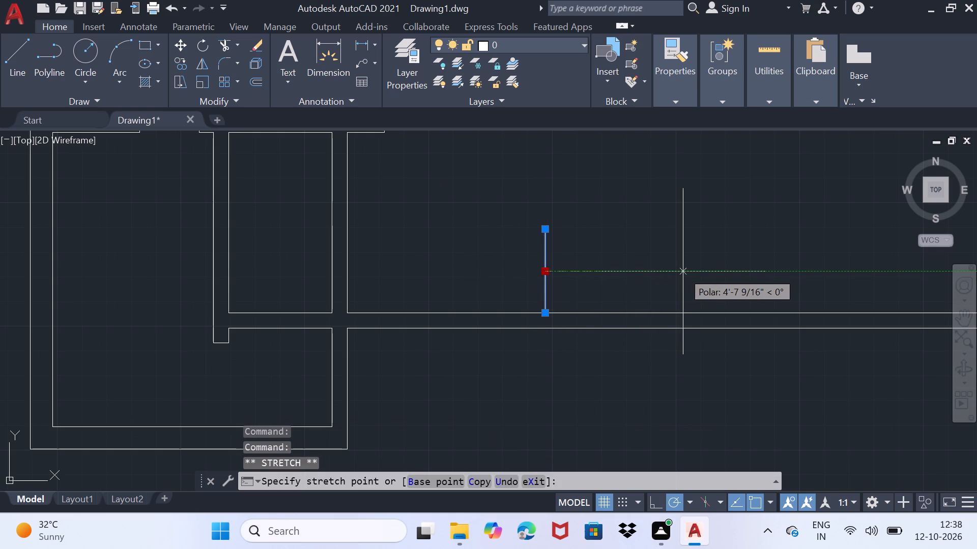
scroll(683, 271, down, 1)
middle_drag(683, 271, 650, 272)
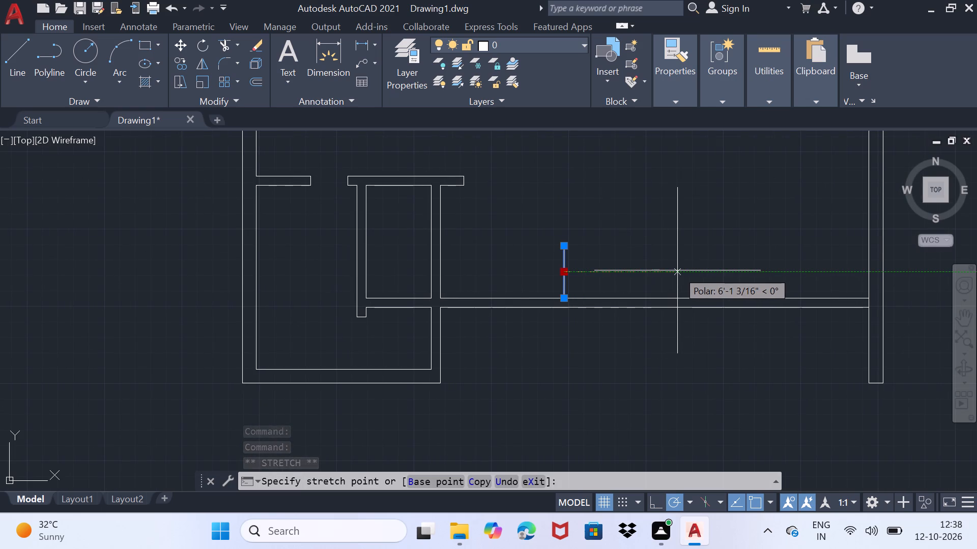
click(677, 270)
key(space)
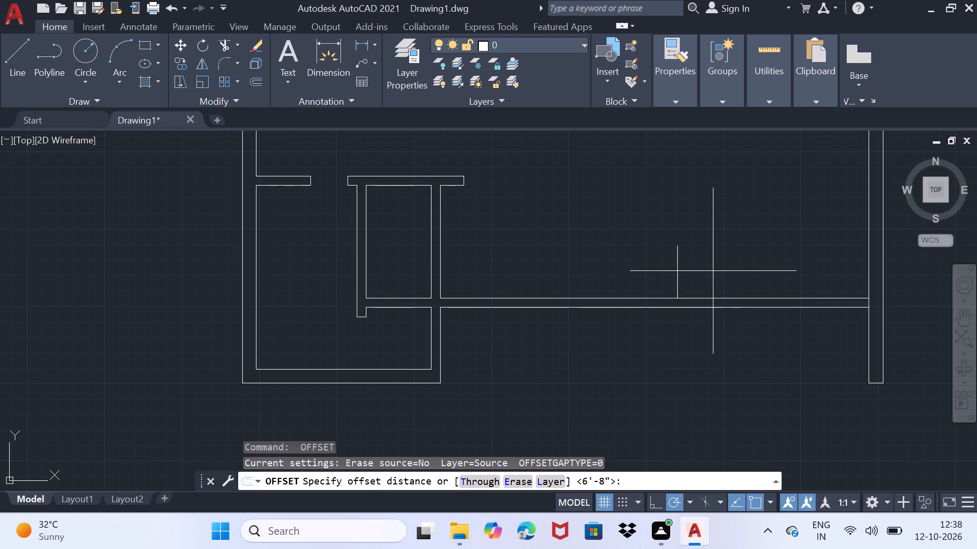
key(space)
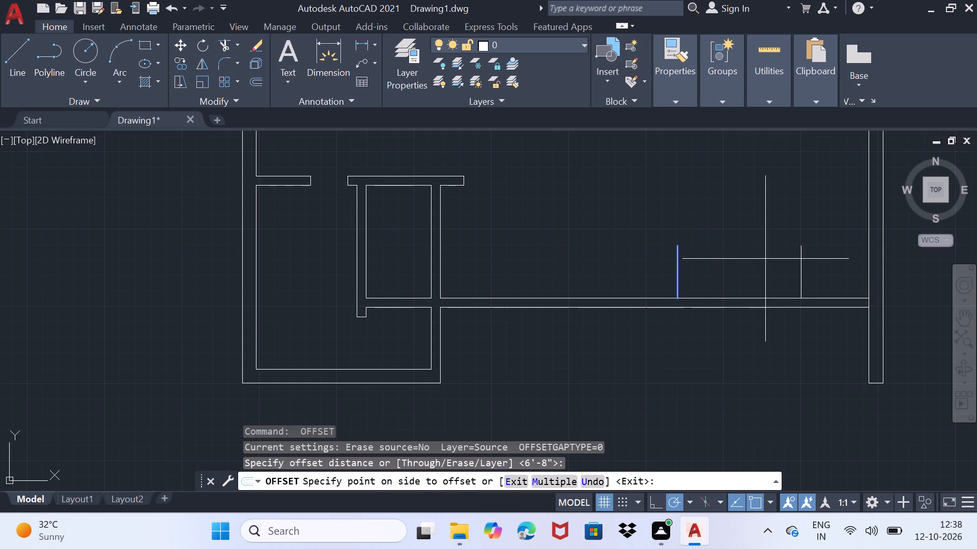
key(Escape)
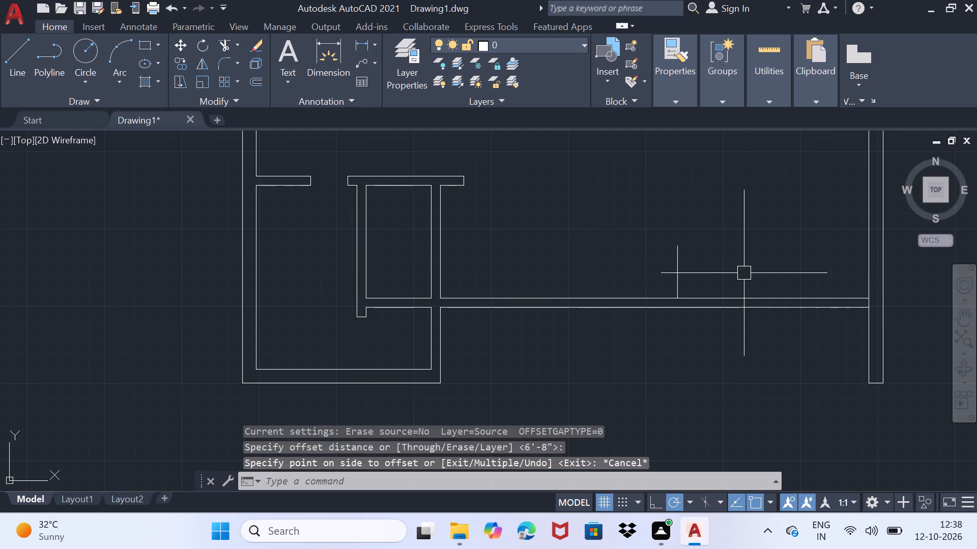
Draw a 7'8" vertical line upward from the long horizontal partition's upper line, starting at the moved line's foot.
scroll(691, 272, down, 2)
scroll(621, 260, up, 1)
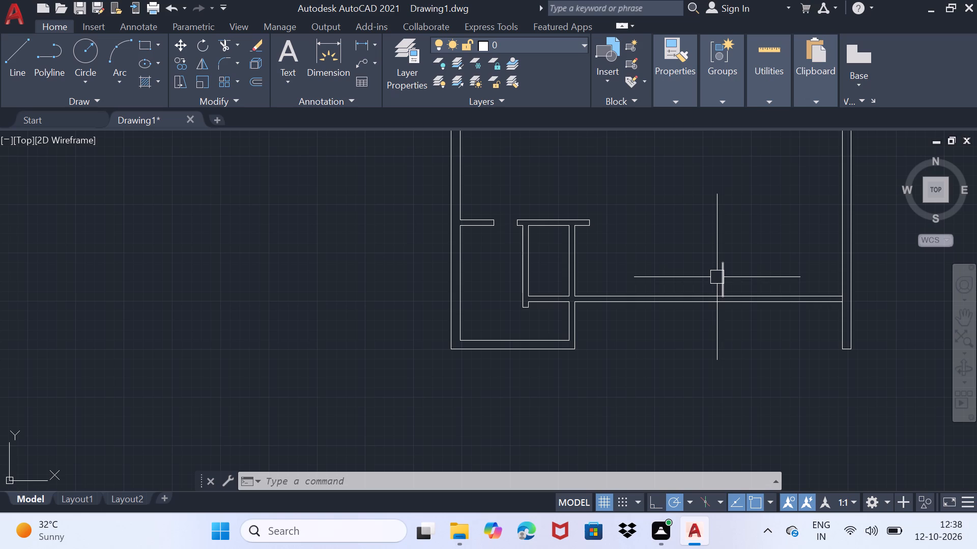
key(l)
key(Return)
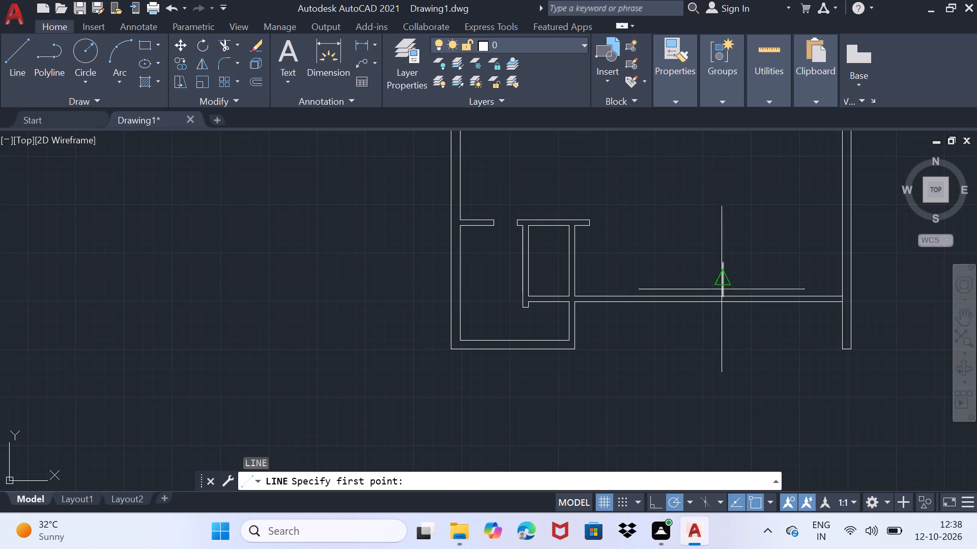
click(724, 298)
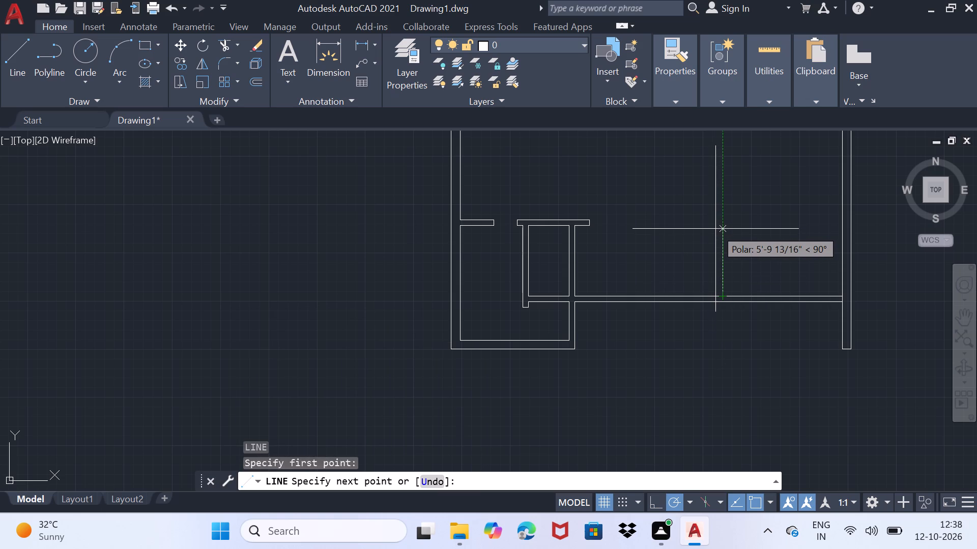
text(7'8)
key(shift+quotedbl)
key(Return)
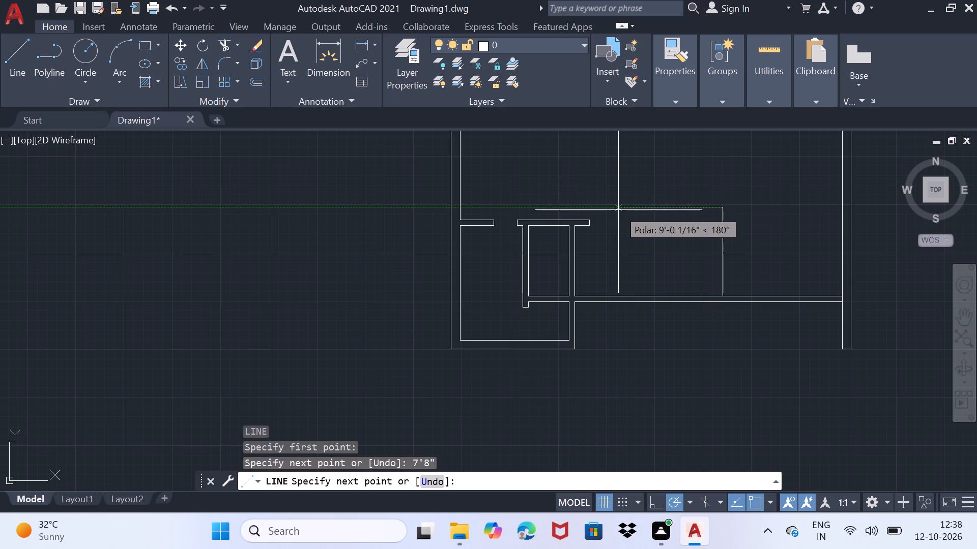
key(space)
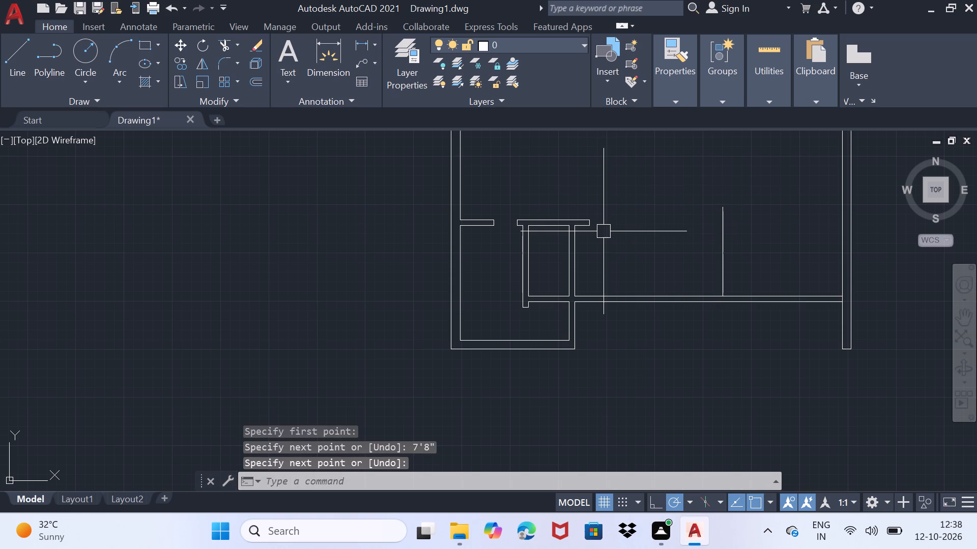
Draw a horizontal line from the upper partition stub's top corner across to the 7'8" vertical line.
key(l)
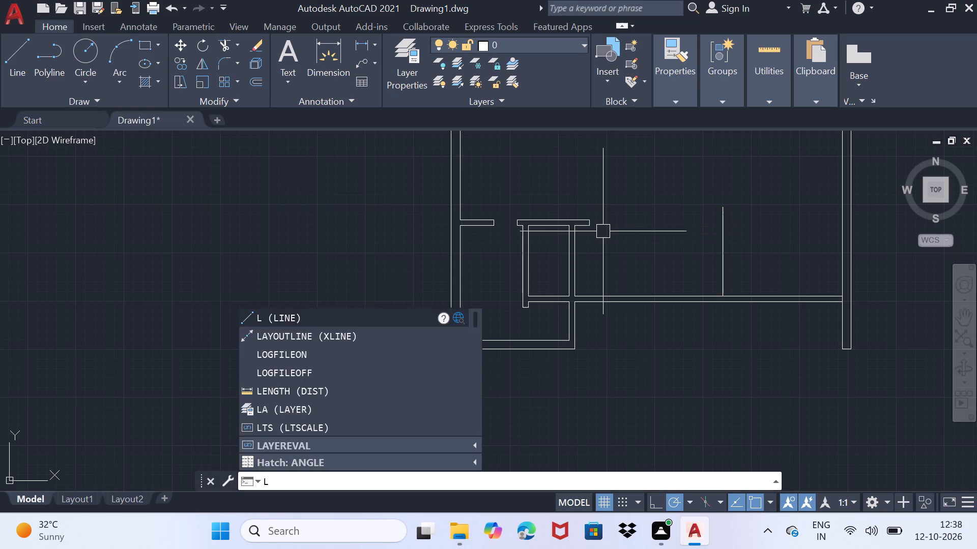
key(shift+Return)
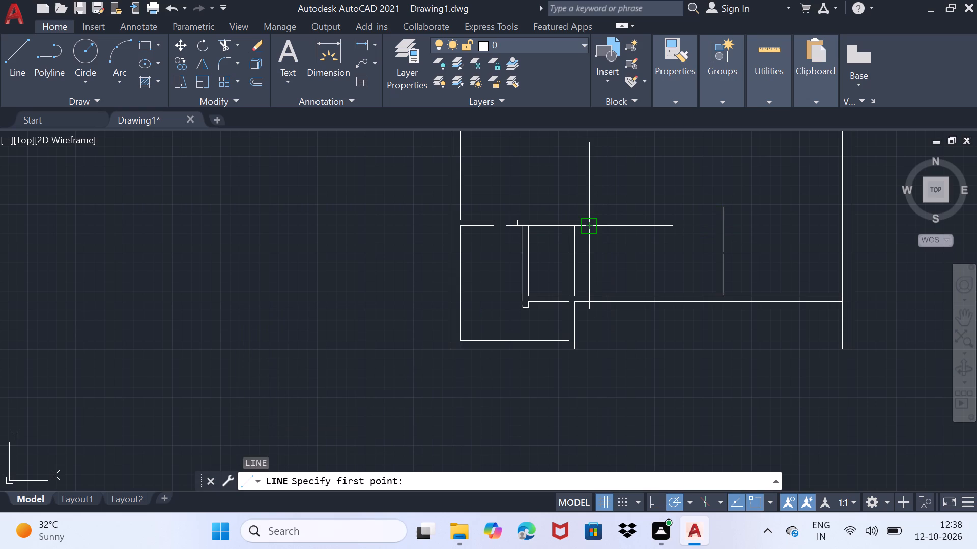
scroll(587, 217, up, 1)
click(587, 217)
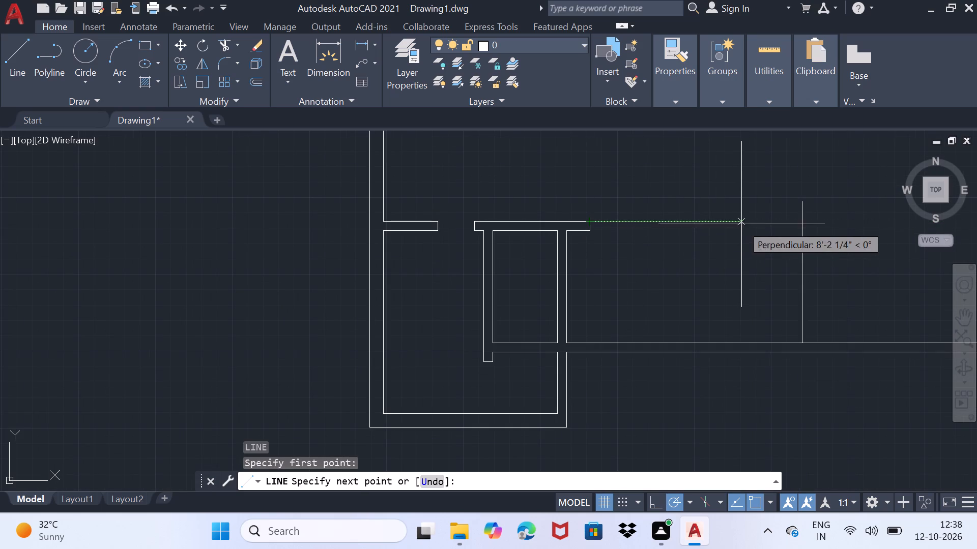
click(801, 225)
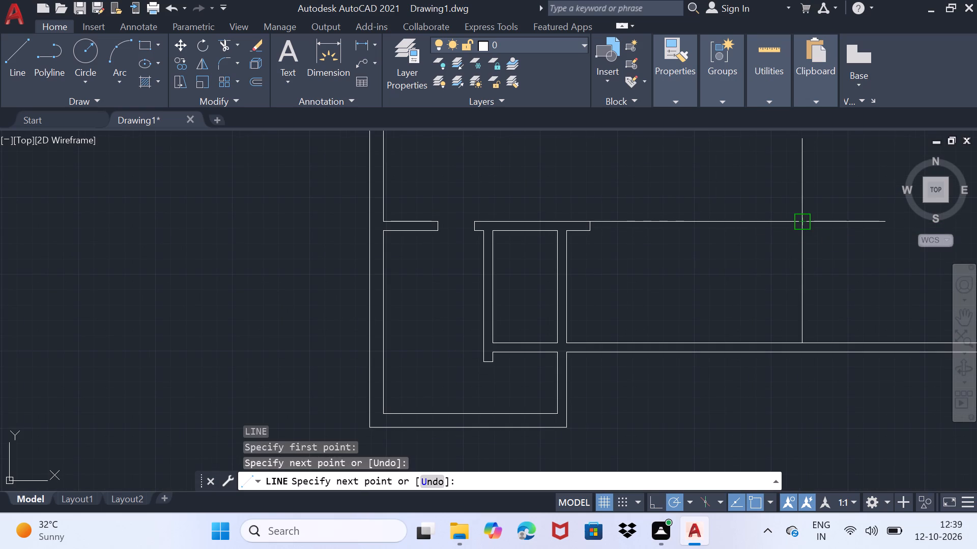
key(space)
Trim the piece of the 7'8" vertical line that projects above the new horizontal line.
scroll(801, 224, up, 2)
middle_drag(796, 204, 771, 239)
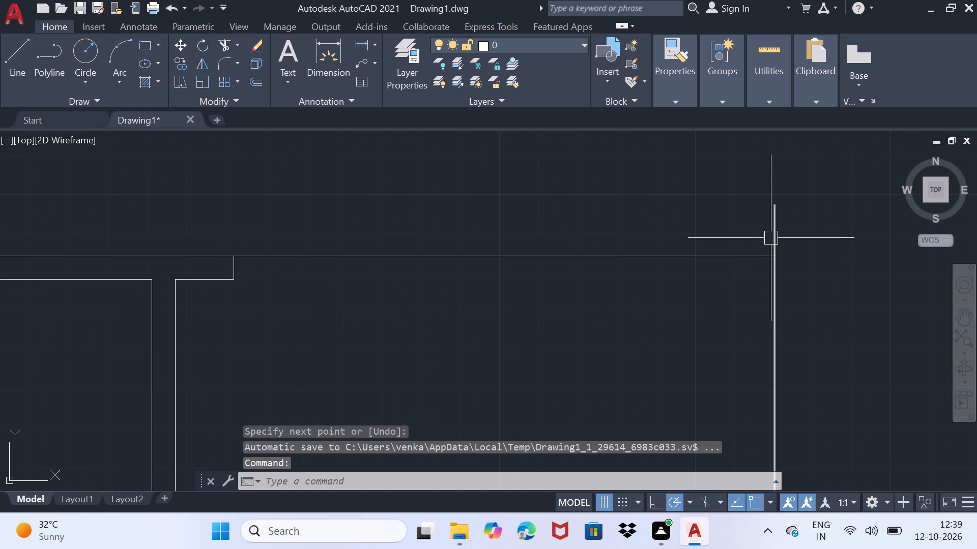
key(t)
key(r)
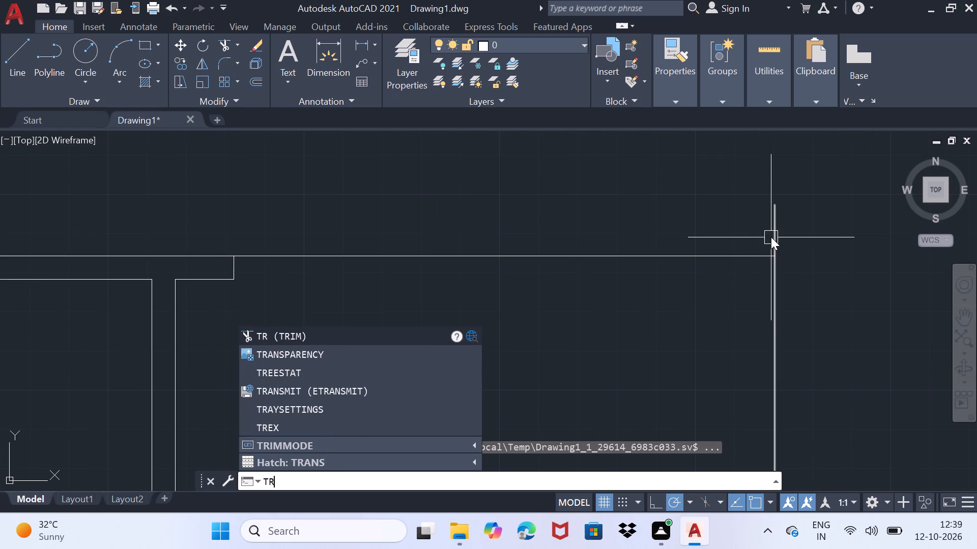
key(Return)
click(771, 216)
scroll(782, 218, down, 3)
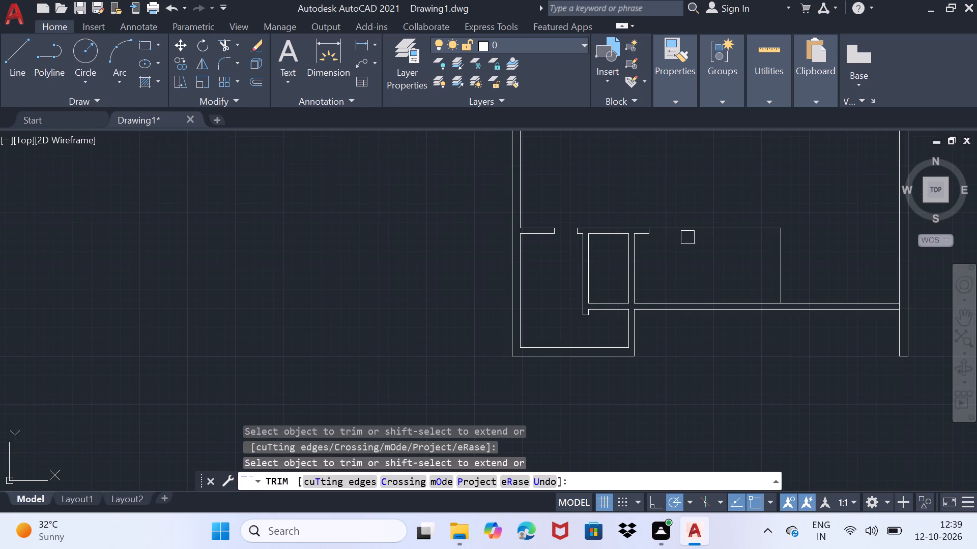
scroll(683, 237, up, 2)
middle_drag(683, 236, 494, 262)
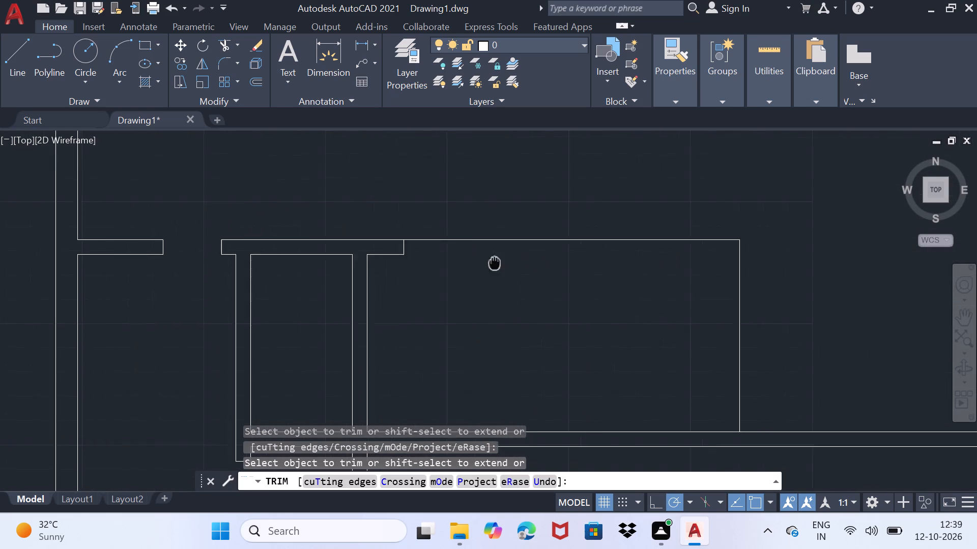
middle_drag(494, 262, 468, 259)
scroll(470, 255, down, 2)
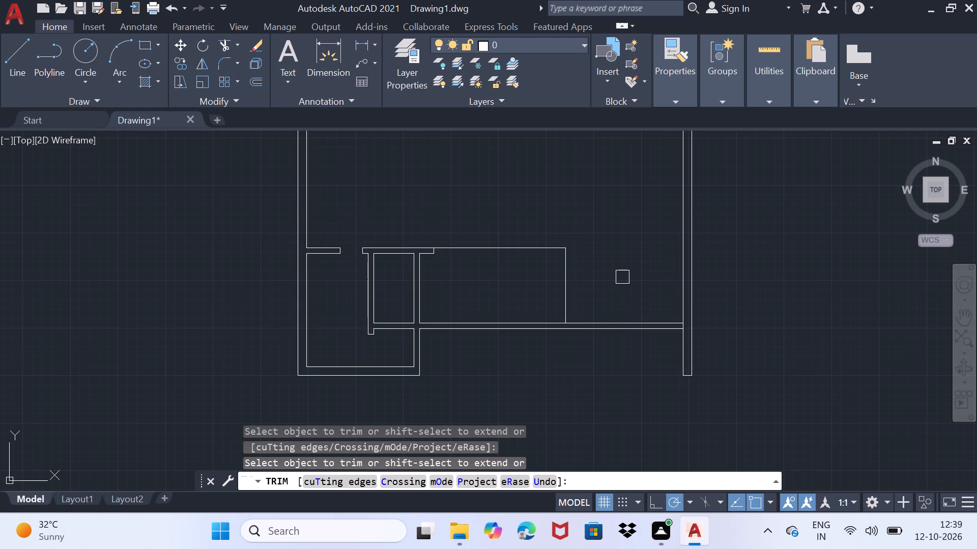
key(space)
Draw a horizontal line from the vertical line's top corner to the inner face of the right exterior wall.
scroll(608, 275, up, 1)
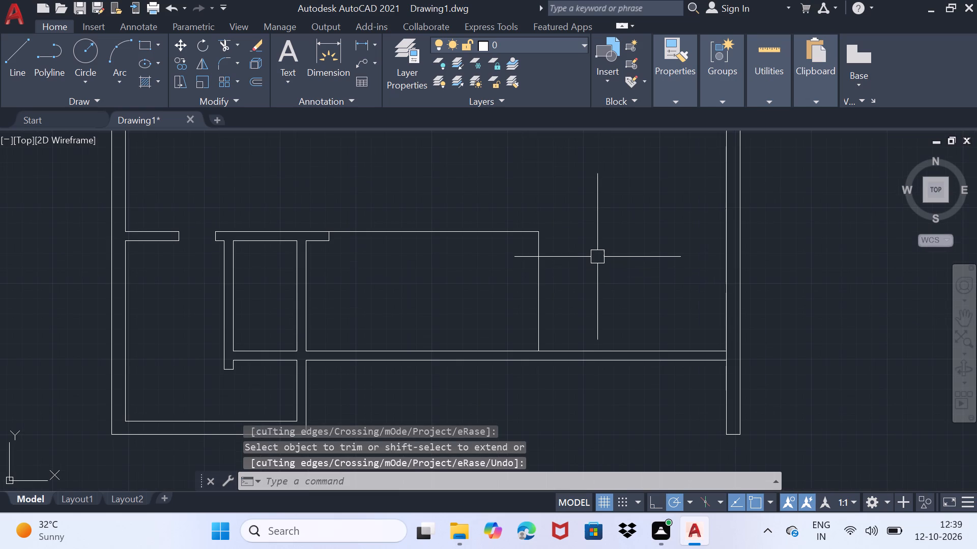
middle_drag(598, 253, 545, 262)
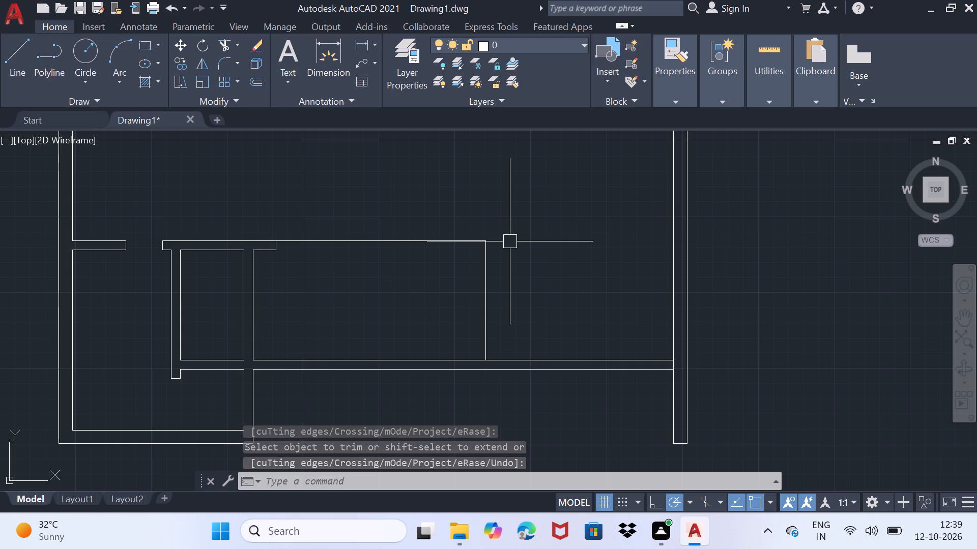
key(l)
key(Return)
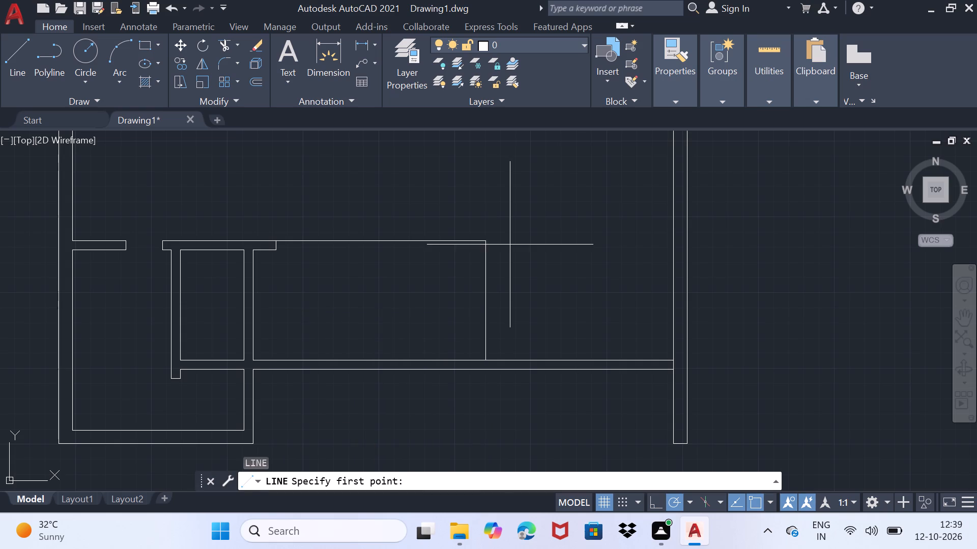
click(490, 241)
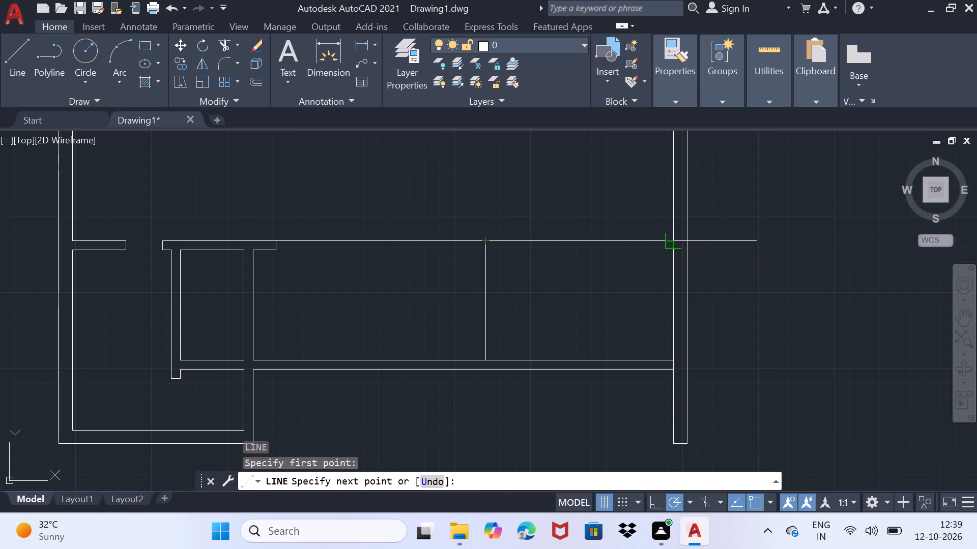
click(672, 242)
key(space)
scroll(588, 241, up, 1)
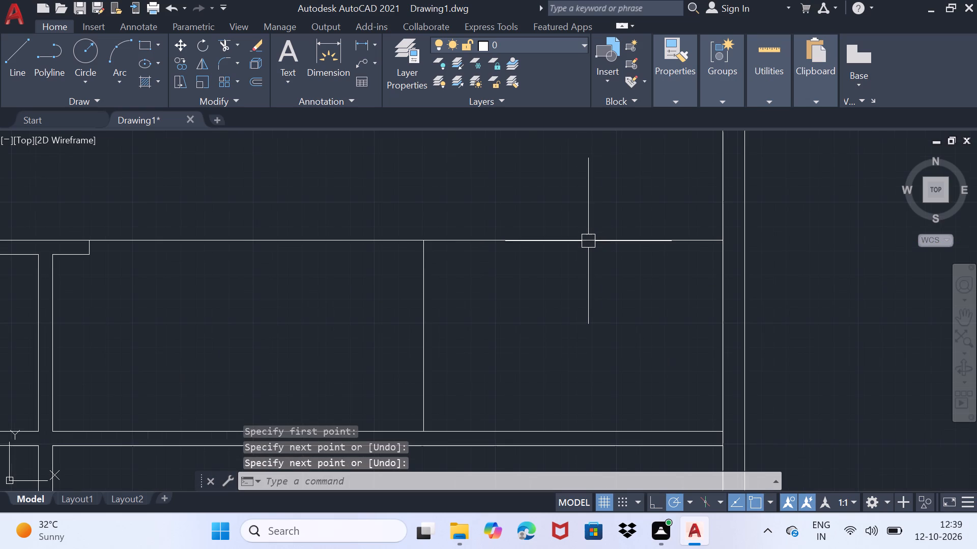
Offset the line between the vertical line and the right exterior wall 6" downward.
scroll(588, 241, down, 1)
scroll(585, 239, up, 1)
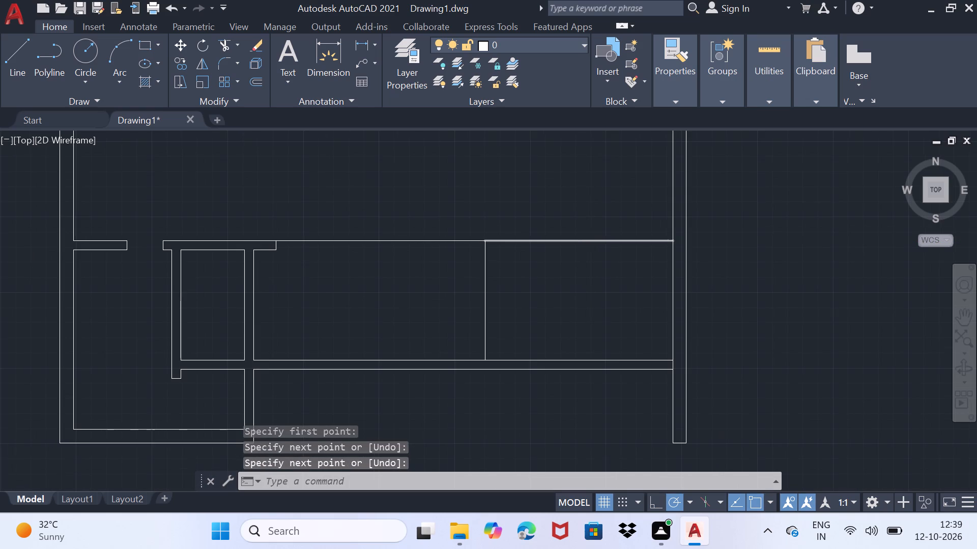
key(o)
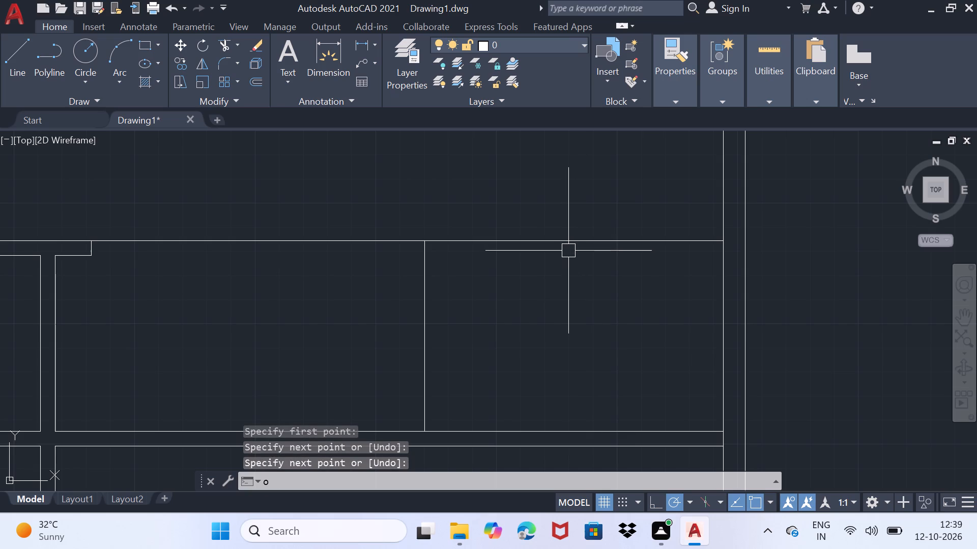
key(f)
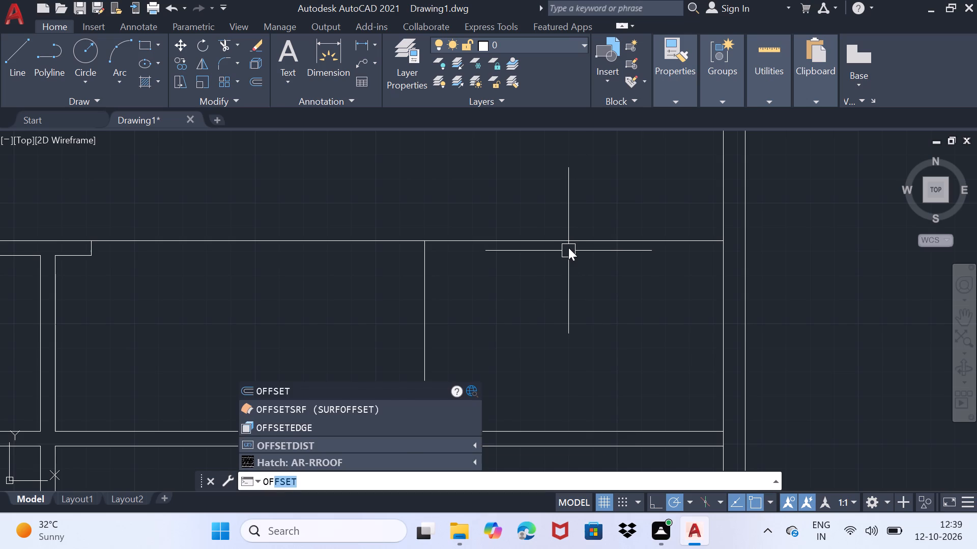
key(Return)
click(577, 241)
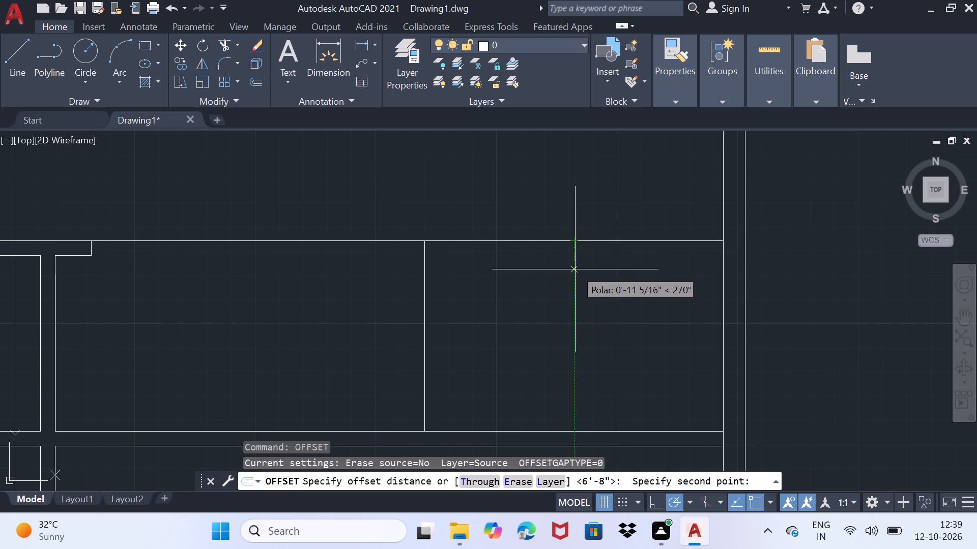
text(6")
key(Return)
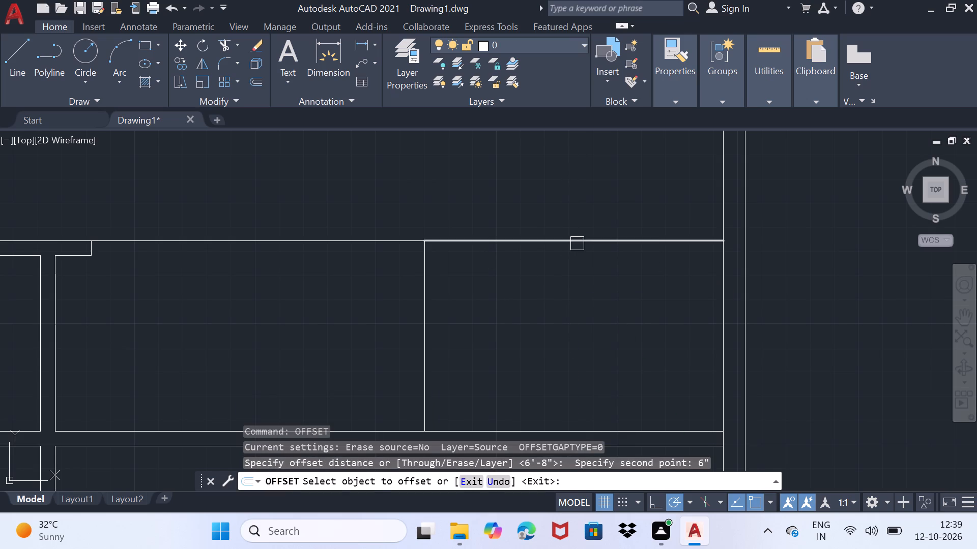
click(577, 243)
click(565, 271)
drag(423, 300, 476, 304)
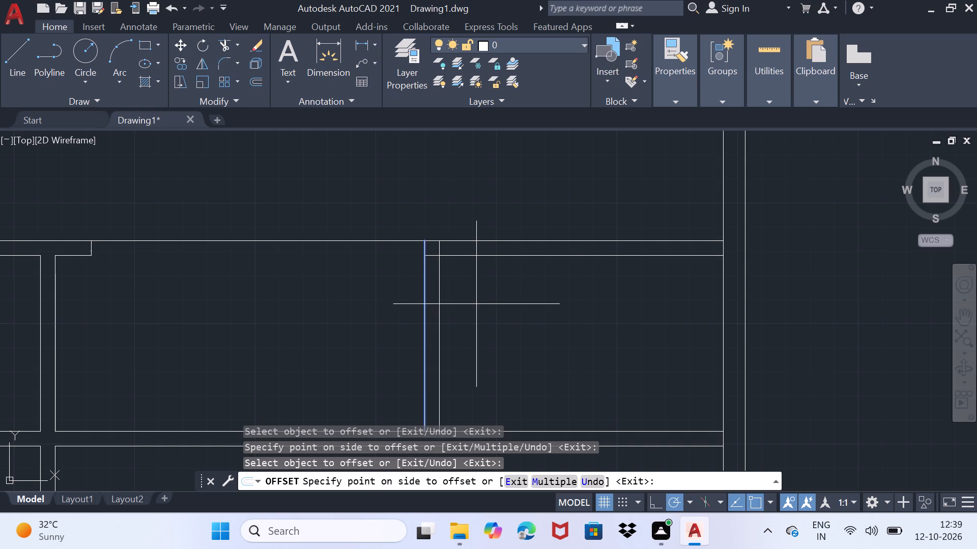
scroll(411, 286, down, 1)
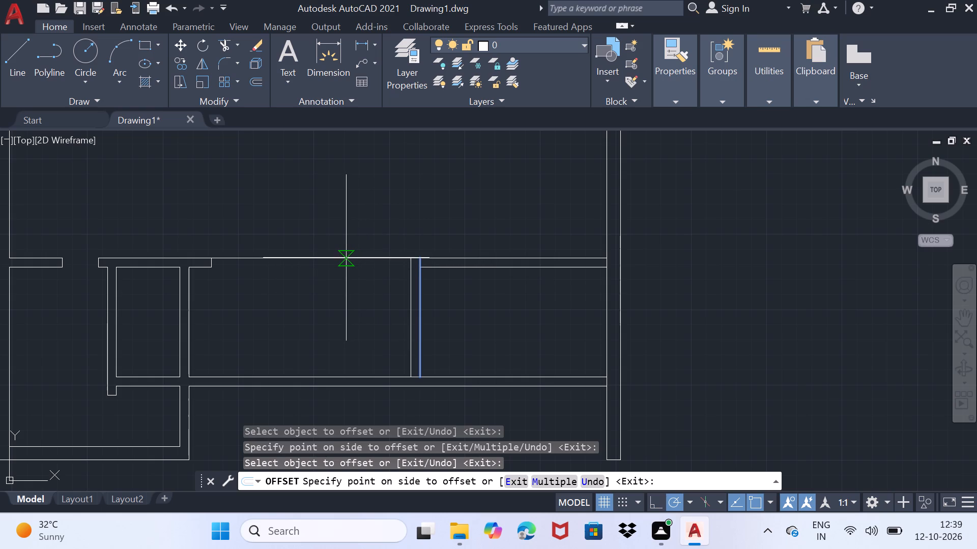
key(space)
Offset the horizontal line between the partition stub and the vertical line 6" downward.
key(Return)
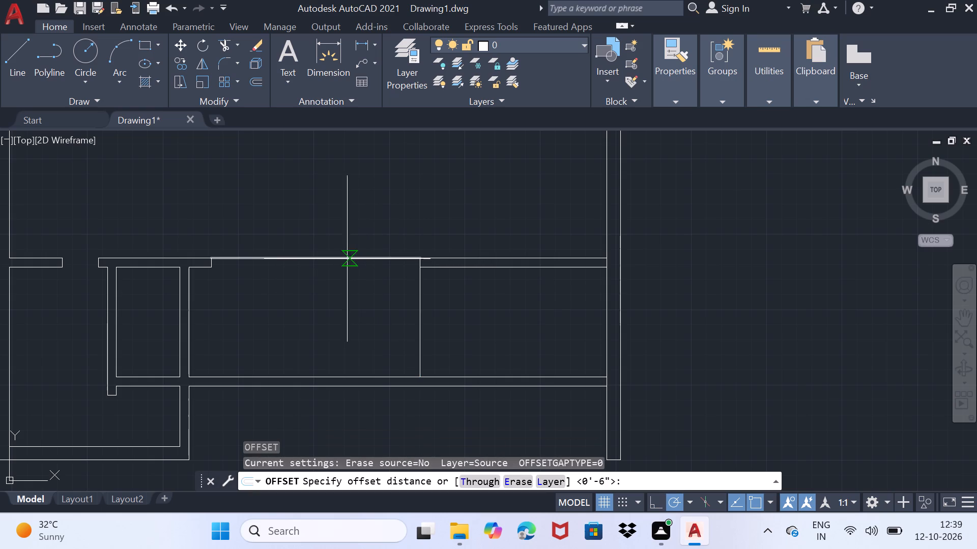
click(334, 260)
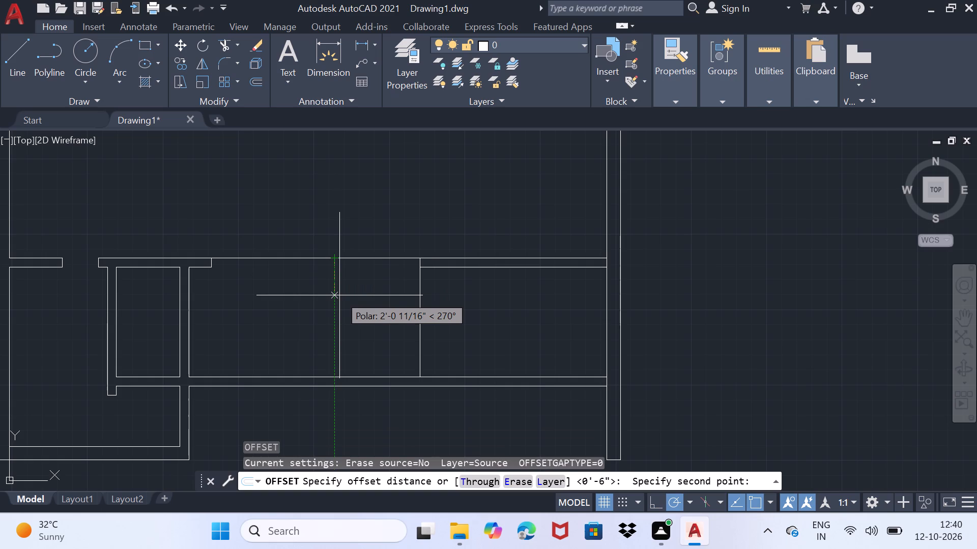
key(6)
key(shift+quotedbl)
key(Return)
click(335, 256)
click(331, 268)
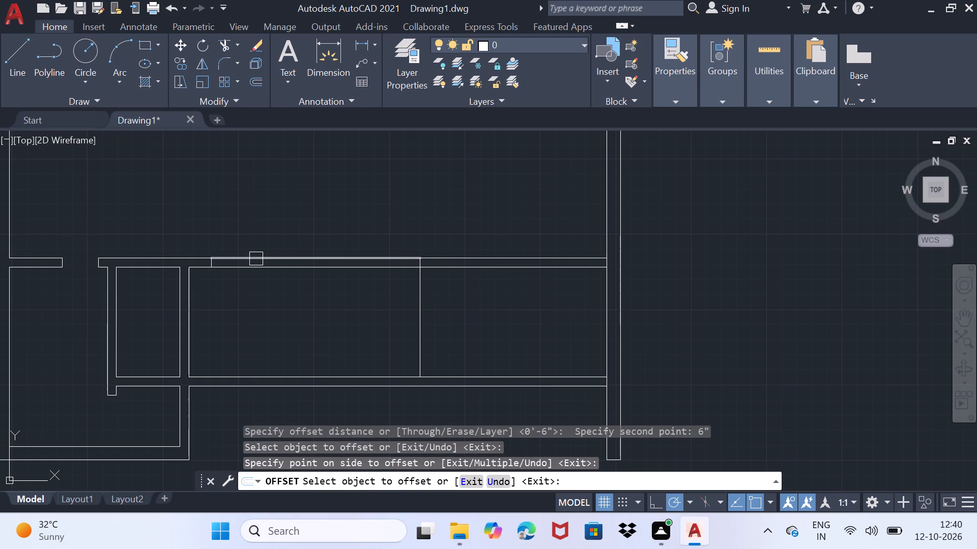
scroll(254, 256, up, 1)
middle_drag(267, 246, 241, 264)
key(l)
key(Escape)
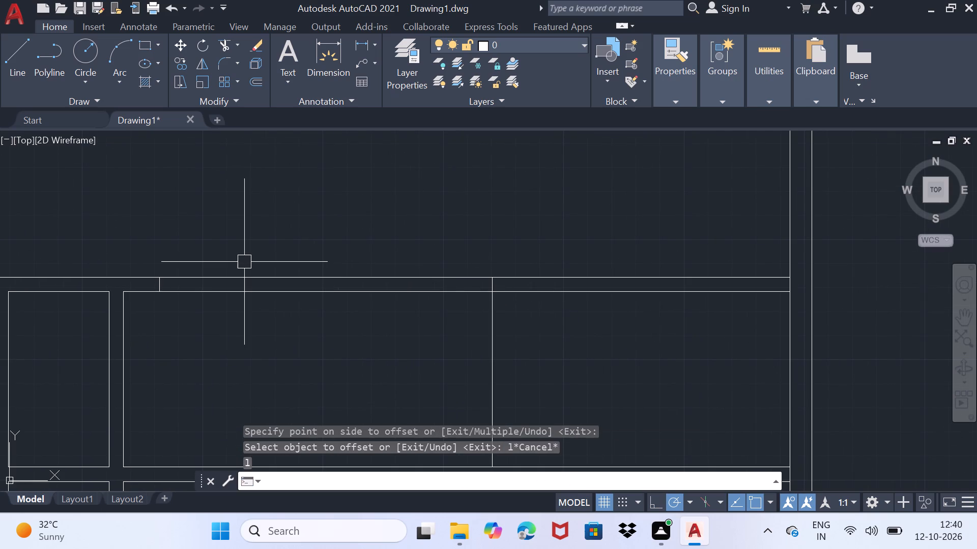
Draw a short vertical line across the new horizontal partition, partway between the stub end and the vertical line.
key(l)
key(Return)
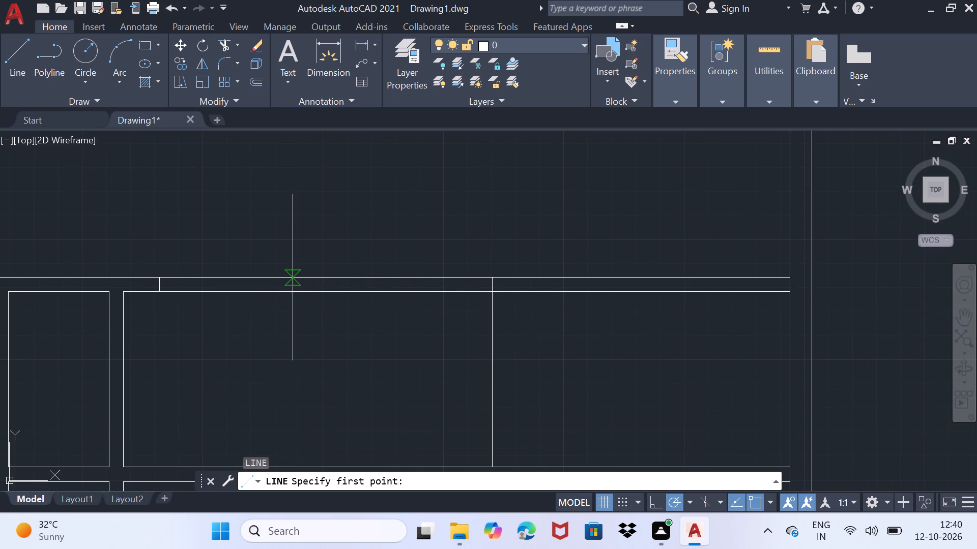
click(270, 277)
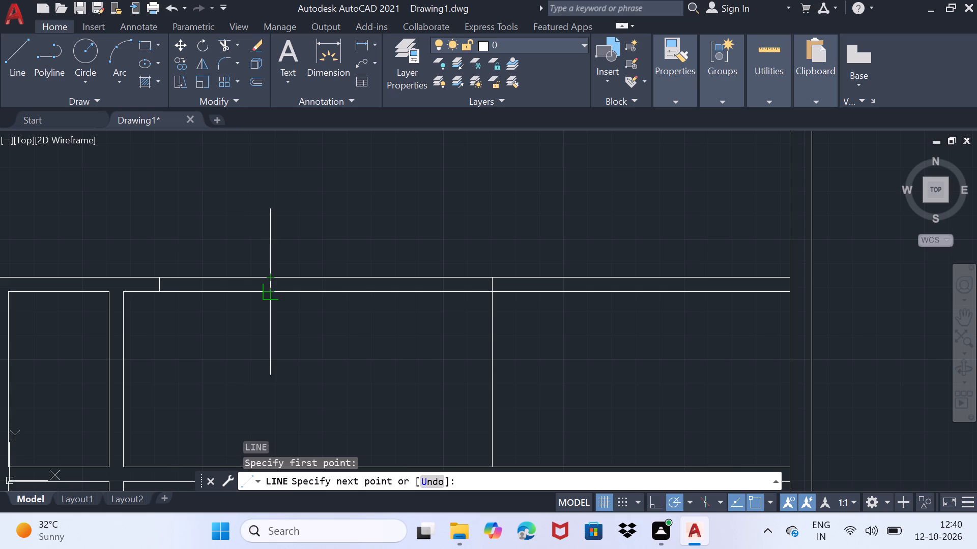
click(272, 294)
key(space)
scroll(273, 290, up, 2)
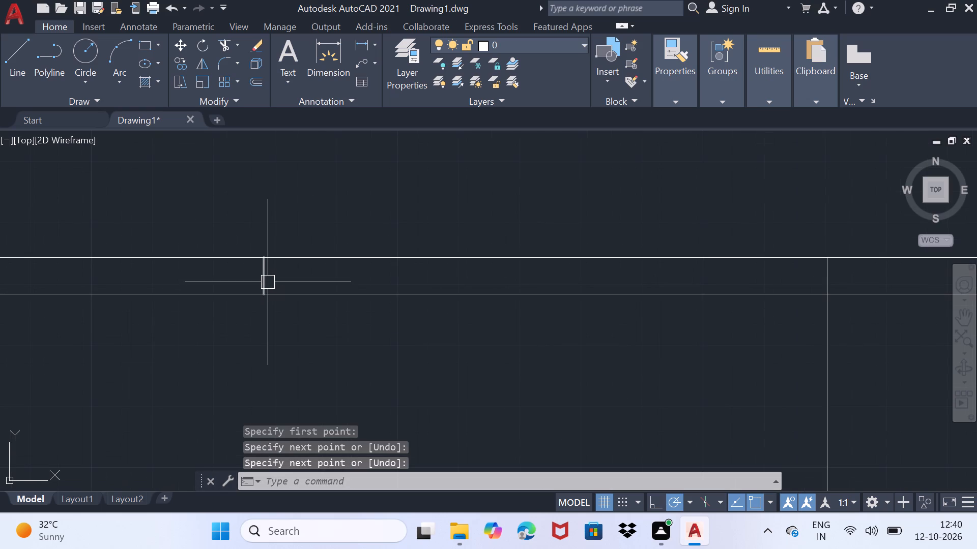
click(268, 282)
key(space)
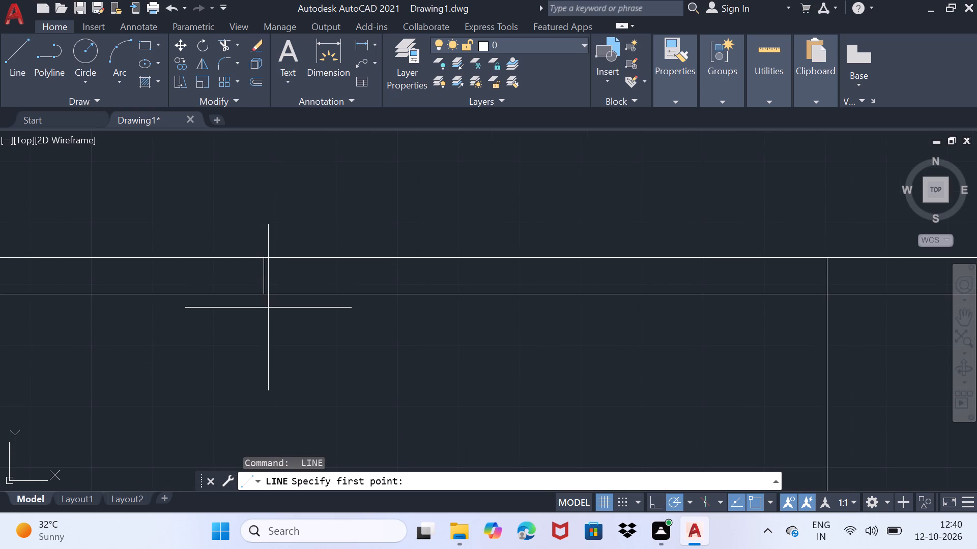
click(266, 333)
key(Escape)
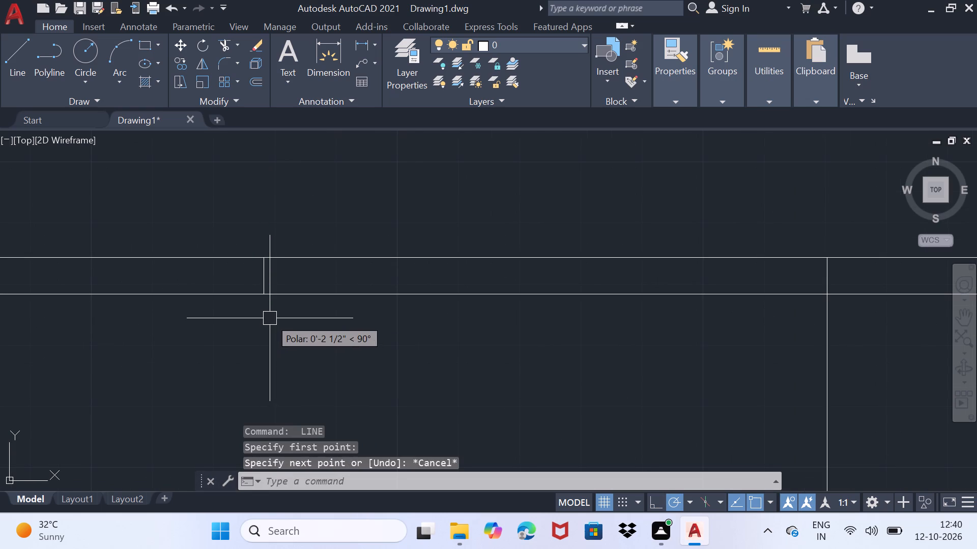
Offset the short vertical line 2' to the right within the horizontal partition.
text(of)
key(Return)
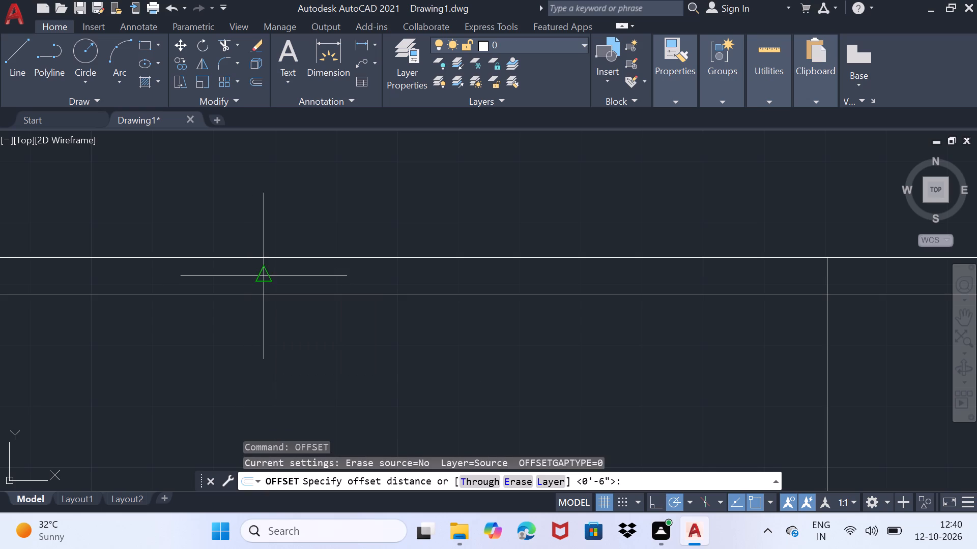
click(265, 278)
key(2)
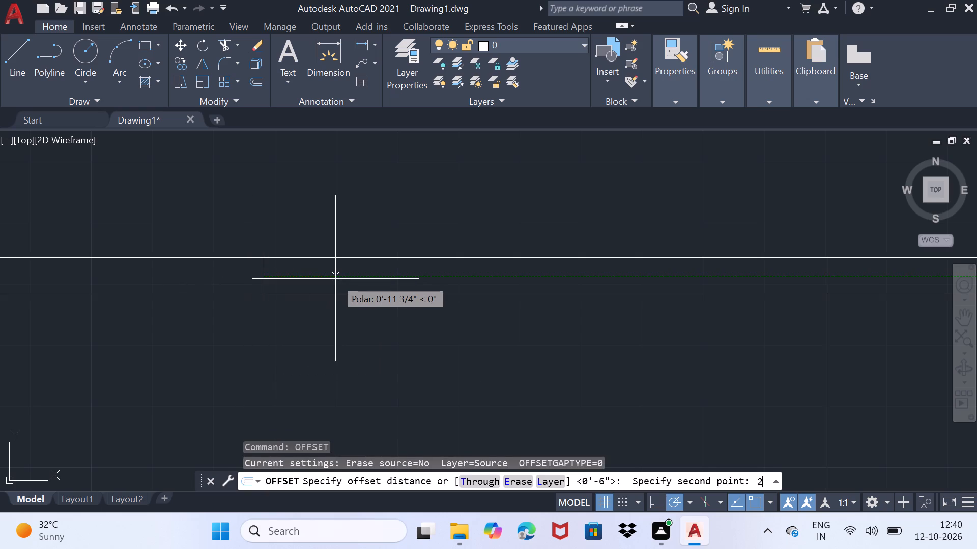
key(apostrophe)
key(Return)
click(265, 279)
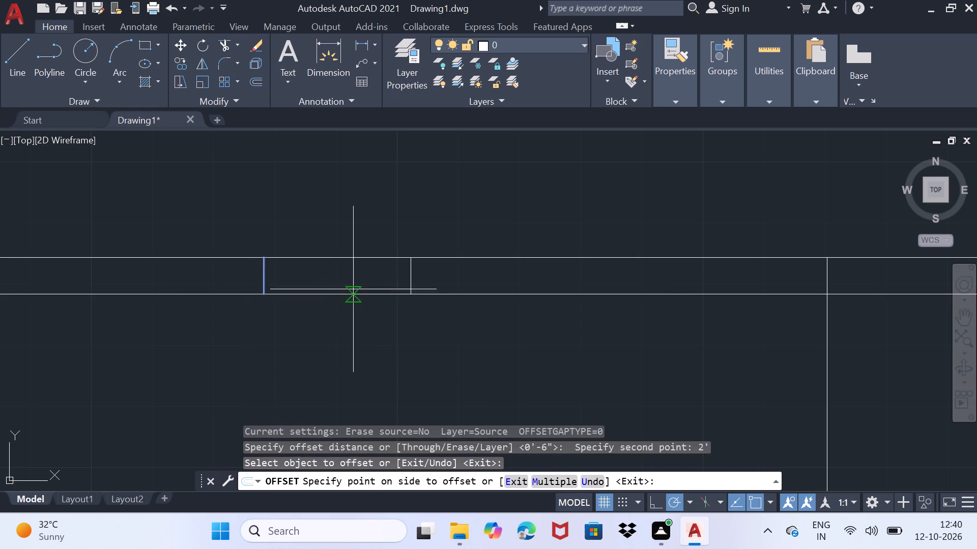
double_click(353, 289)
scroll(352, 288, down, 2)
scroll(337, 315, up, 2)
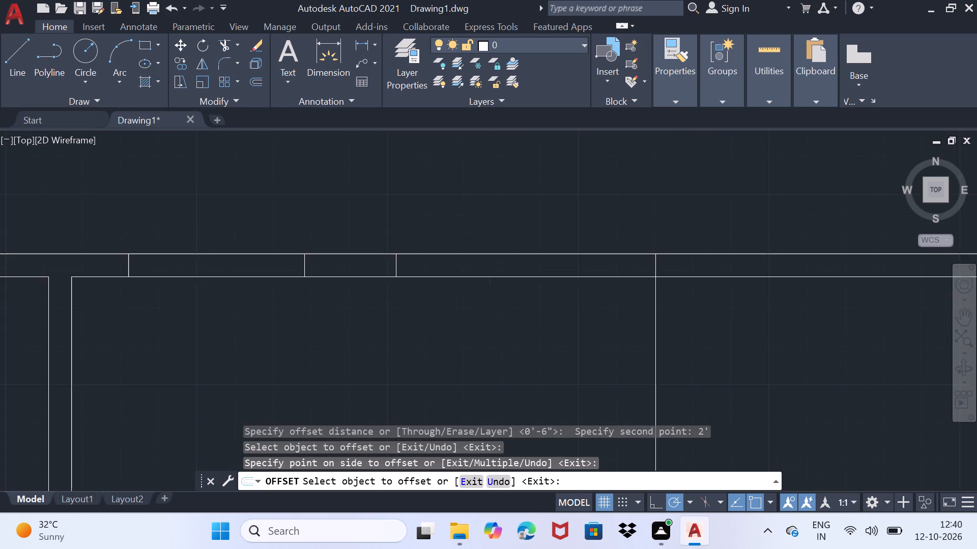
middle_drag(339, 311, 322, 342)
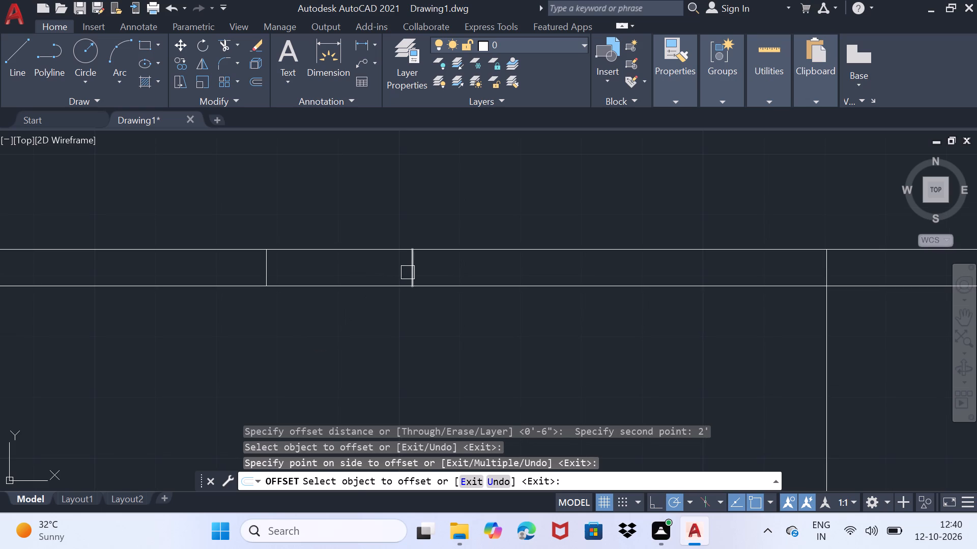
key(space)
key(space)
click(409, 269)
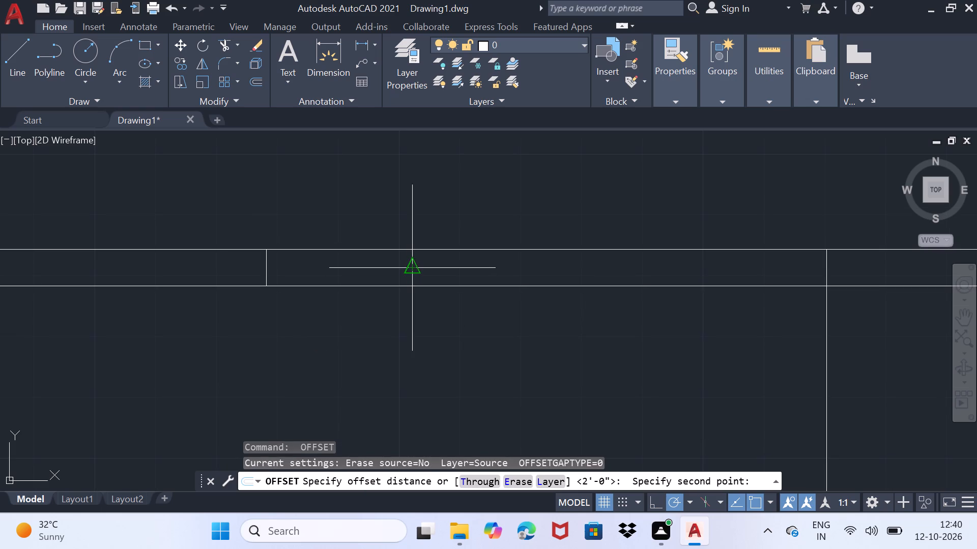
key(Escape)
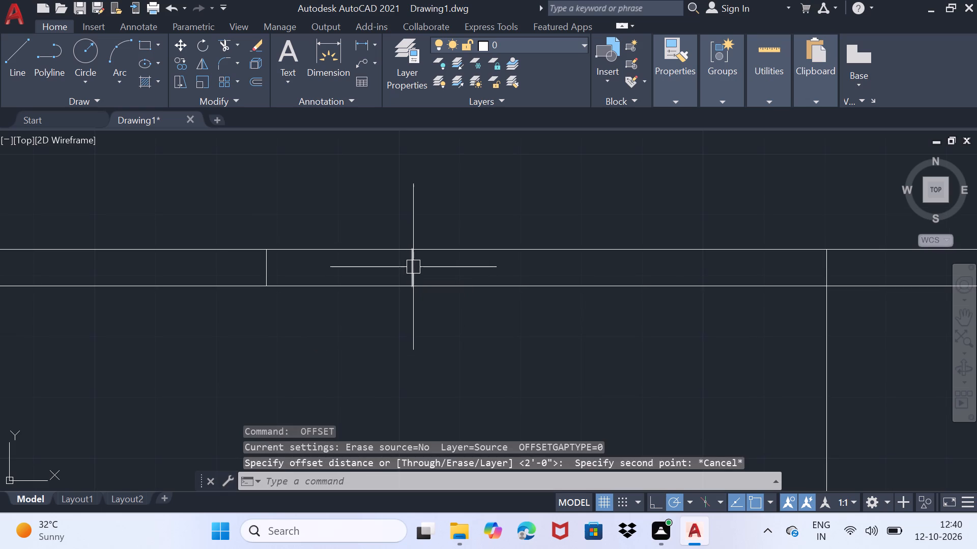
Move the right-hand short line in the horizontal partition further right, stopping just before the long vertical line.
click(413, 267)
click(413, 267)
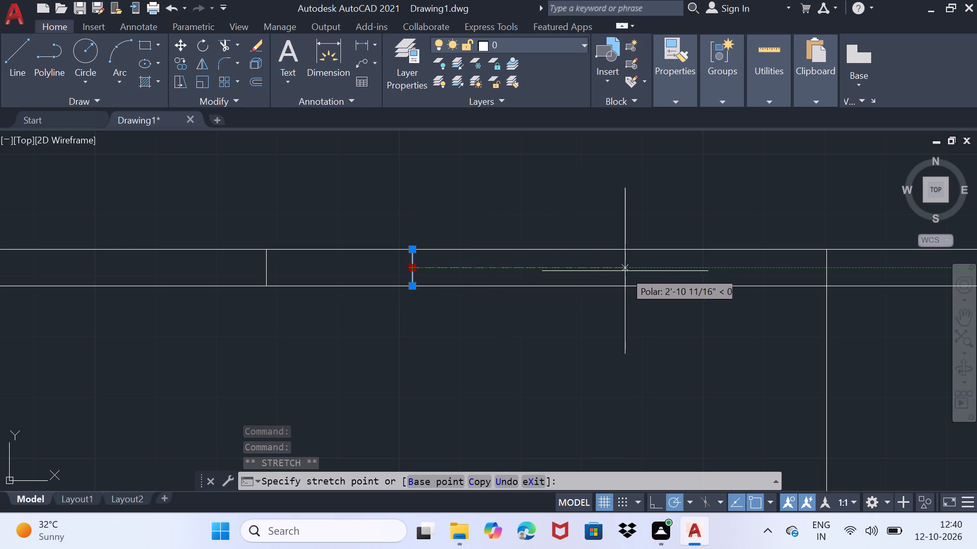
click(681, 269)
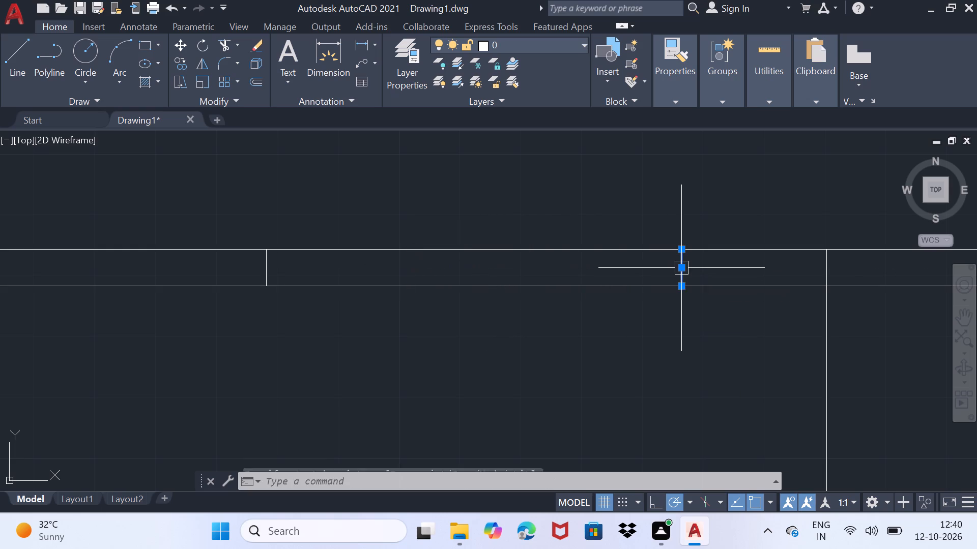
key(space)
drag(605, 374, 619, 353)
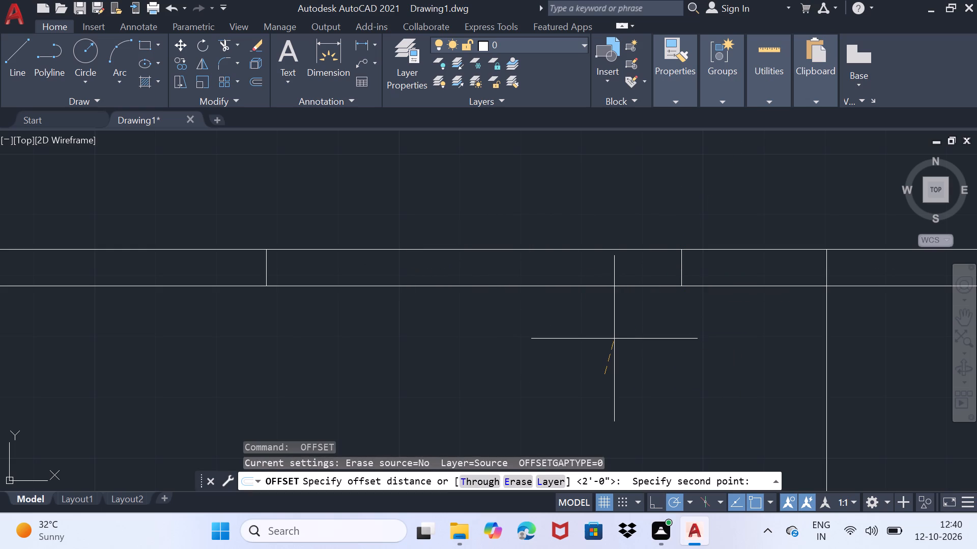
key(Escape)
Trim both horizontal partition lines between the two short vertical lines to create an opening.
text(tr)
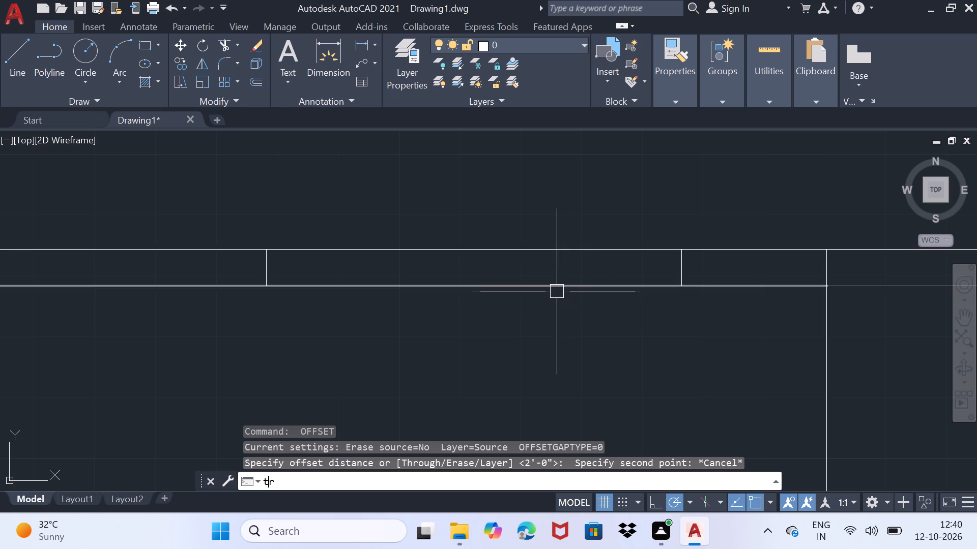
key(Return)
drag(486, 215, 481, 324)
Widen the opening by trimming the partition back to the left stub's end line, and remove the isolated short line.
scroll(475, 309, down, 4)
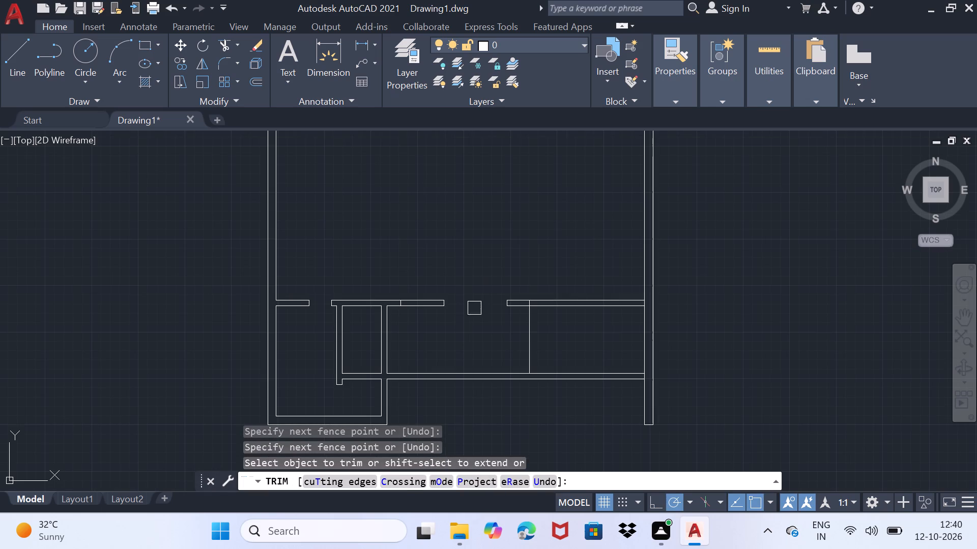
middle_drag(455, 339, 435, 311)
scroll(377, 280, up, 3)
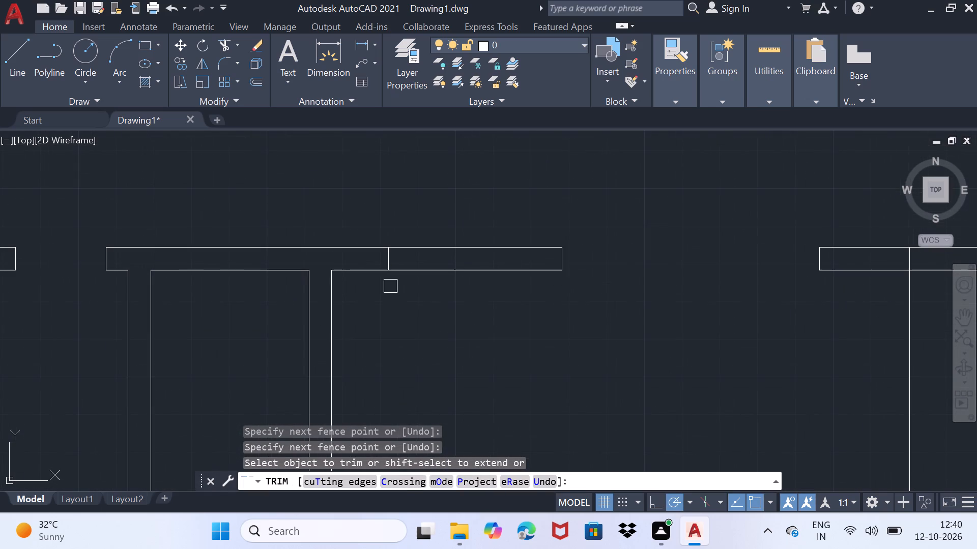
scroll(397, 308, down, 1)
drag(435, 253, 434, 306)
scroll(453, 293, down, 1)
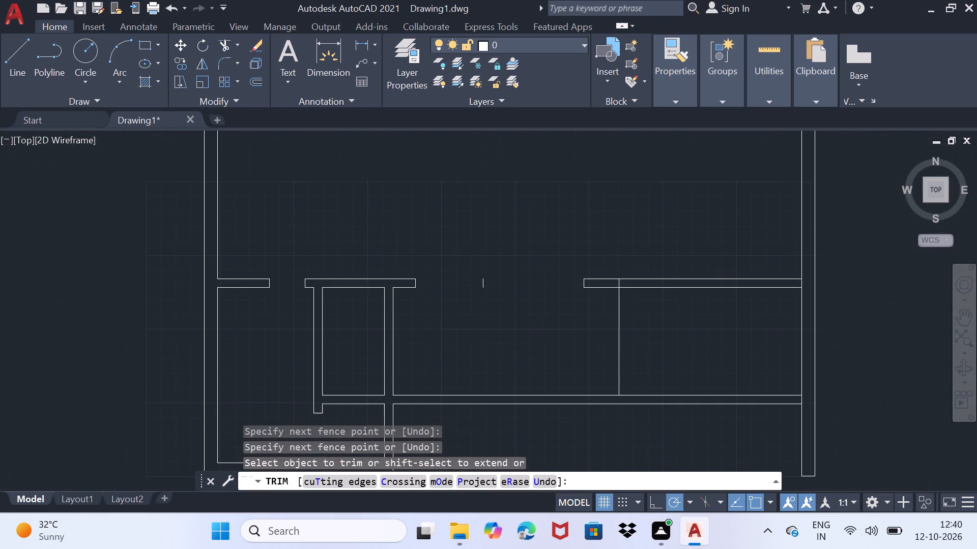
drag(471, 283, 497, 284)
scroll(550, 331, up, 1)
middle_drag(550, 329, 380, 298)
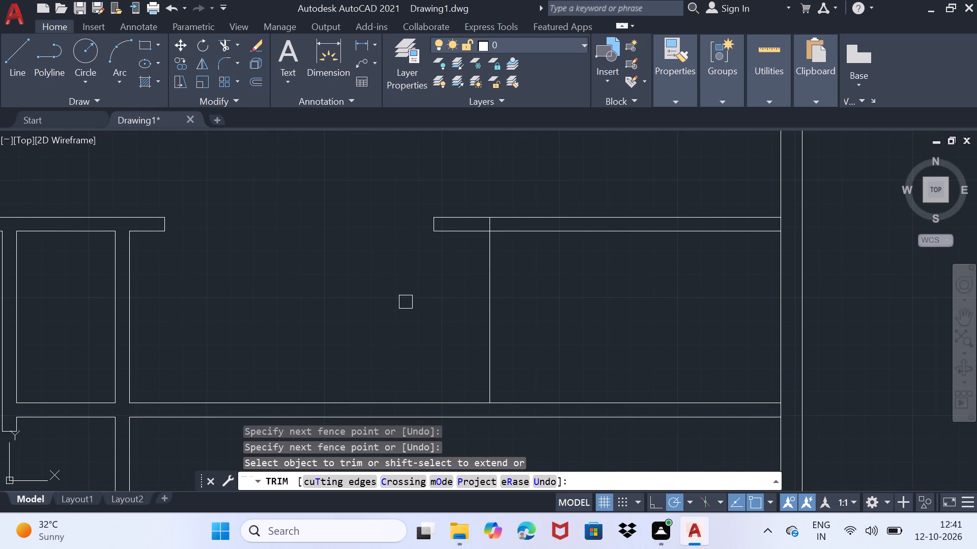
key(space)
Offset the long vertical line between the upper and lower horizontal partitions 6" to the right.
scroll(442, 310, up, 2)
scroll(442, 310, down, 2)
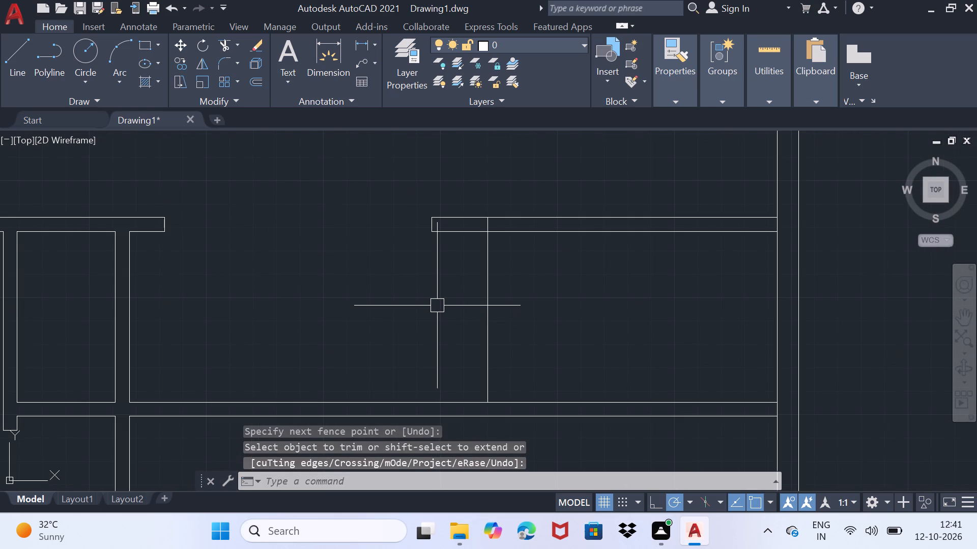
scroll(517, 331, down, 2)
middle_drag(526, 353, 522, 289)
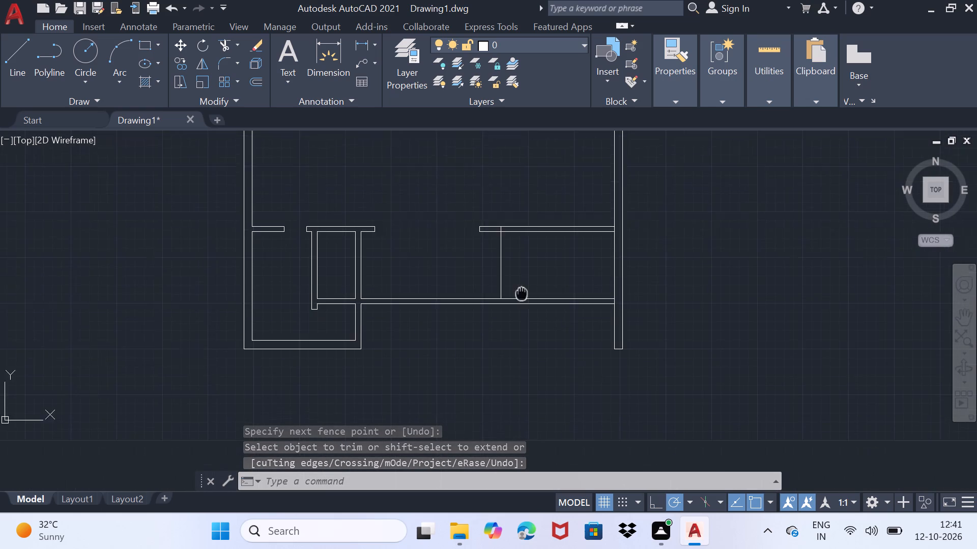
middle_drag(522, 289, 521, 287)
scroll(510, 274, up, 3)
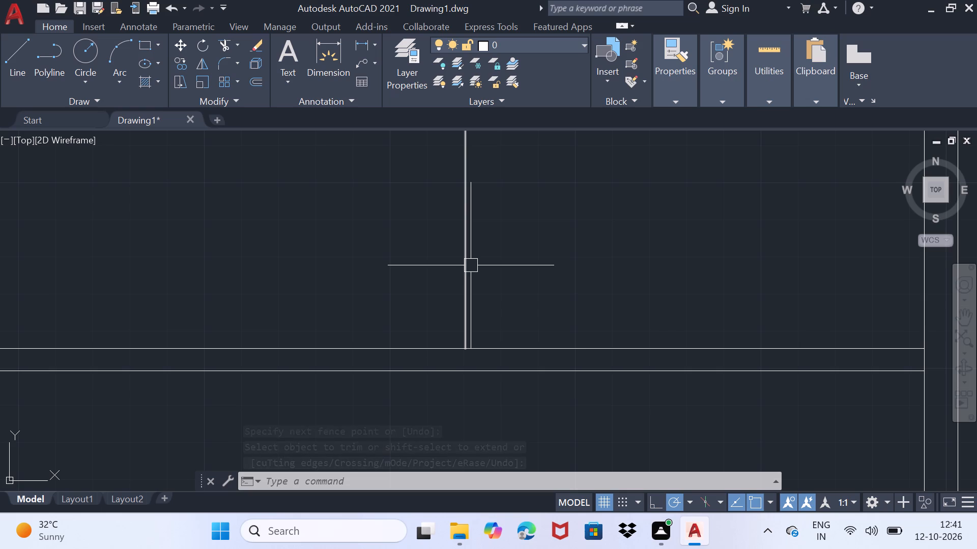
text(of)
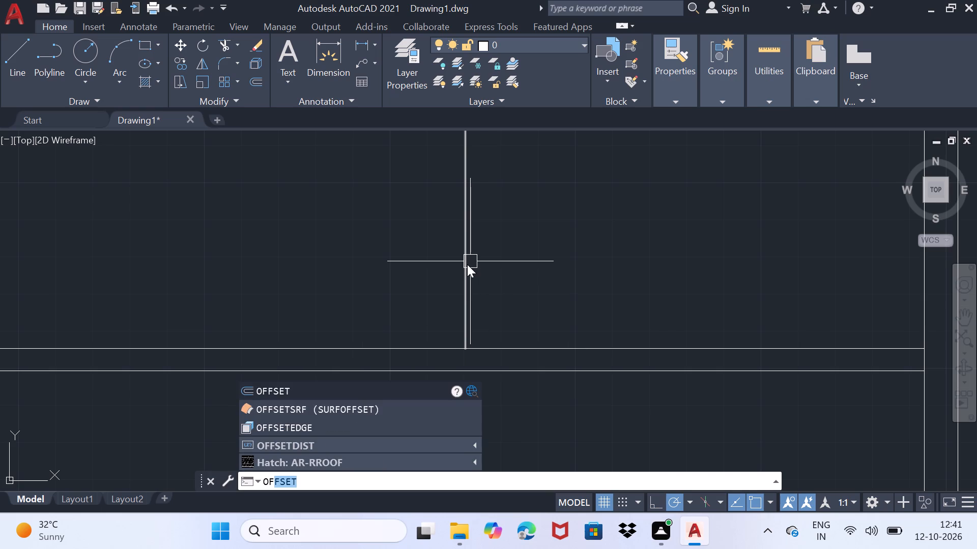
key(Return)
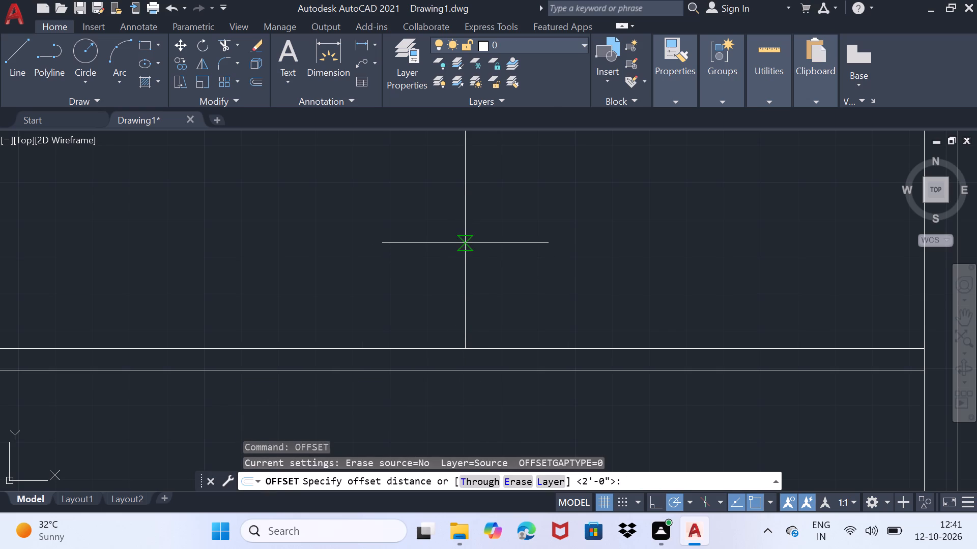
click(465, 243)
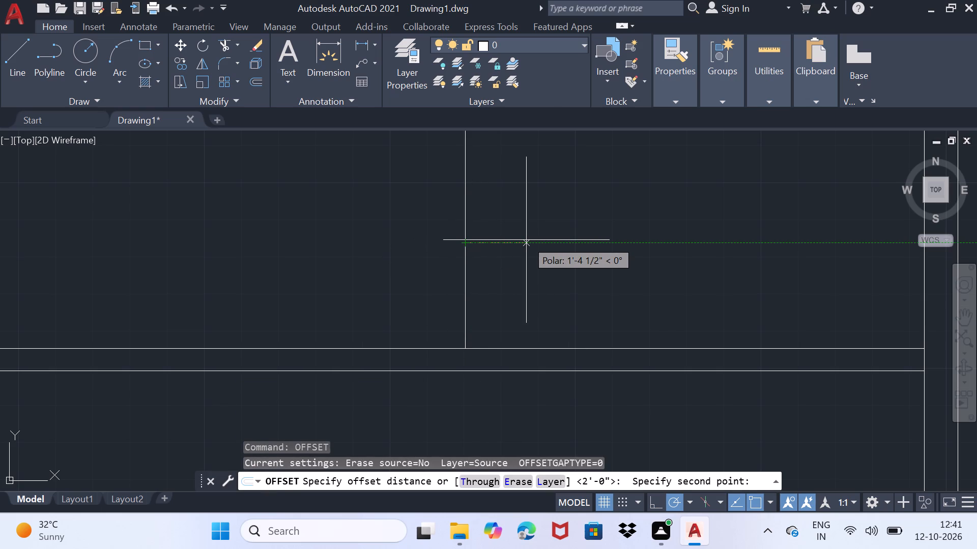
key(6)
key(shift+quotedbl)
key(Return)
click(462, 244)
click(501, 244)
scroll(501, 242, down, 2)
middle_drag(505, 233, 483, 312)
scroll(479, 246, up, 3)
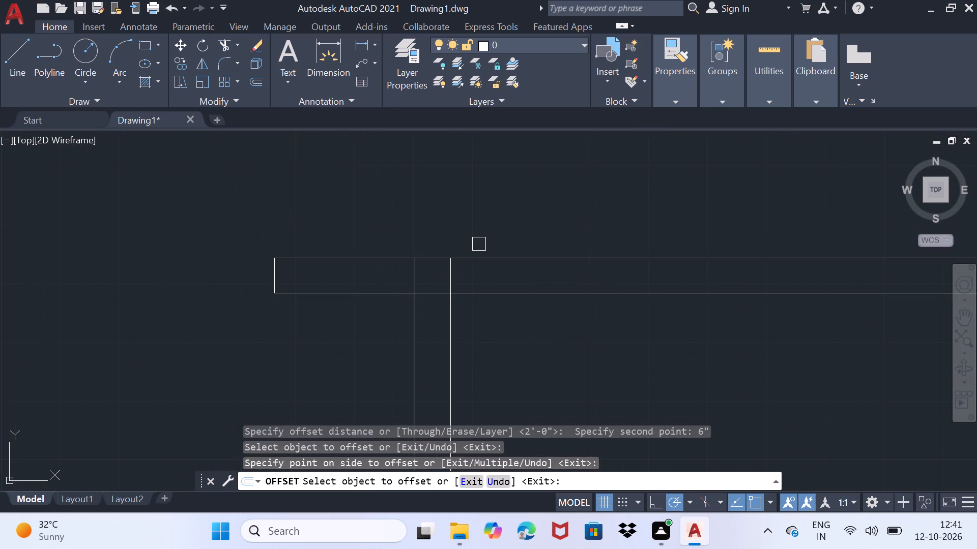
key(Escape)
Trim the junction of the 6" vertical partition with the upper horizontal partition, clearing the lines inside it.
text(tr)
key(Return)
scroll(424, 285, up, 2)
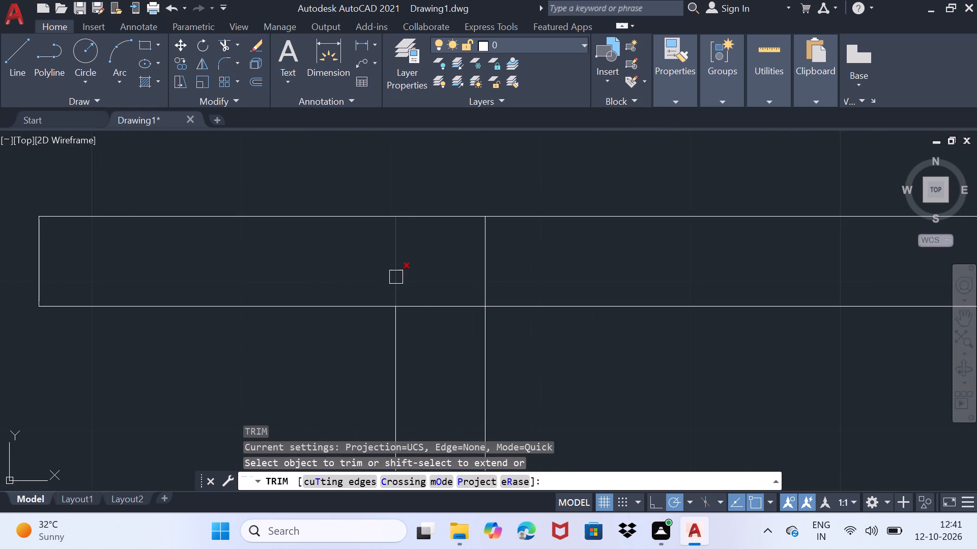
click(394, 277)
drag(433, 313, 436, 308)
click(485, 273)
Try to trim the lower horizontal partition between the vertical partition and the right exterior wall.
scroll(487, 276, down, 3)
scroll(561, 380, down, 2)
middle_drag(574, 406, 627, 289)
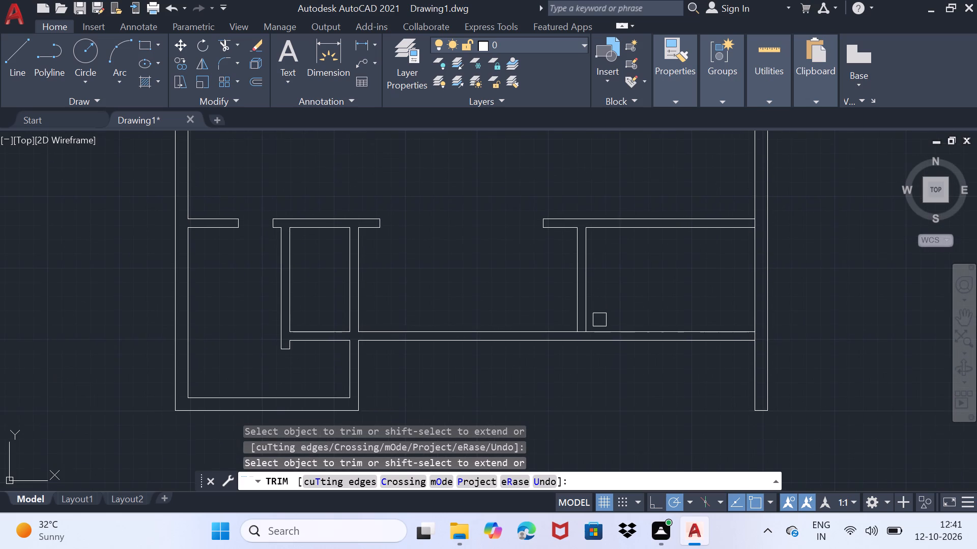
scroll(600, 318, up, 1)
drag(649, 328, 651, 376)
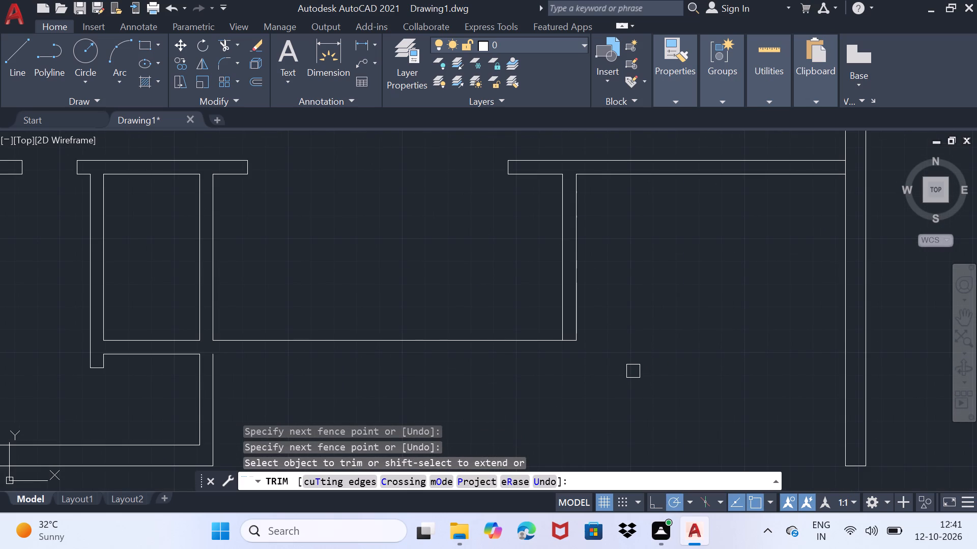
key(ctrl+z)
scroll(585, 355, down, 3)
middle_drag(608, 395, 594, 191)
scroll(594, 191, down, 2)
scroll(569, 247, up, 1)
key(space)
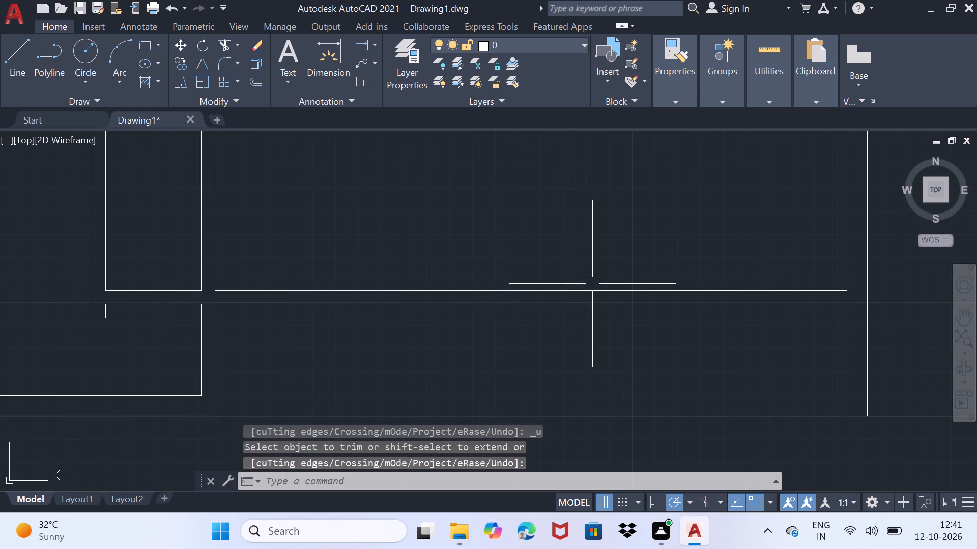
Draw a line extending the vertical partition's right face down to the lower partition's bottom line.
scroll(588, 293, up, 1)
key(l)
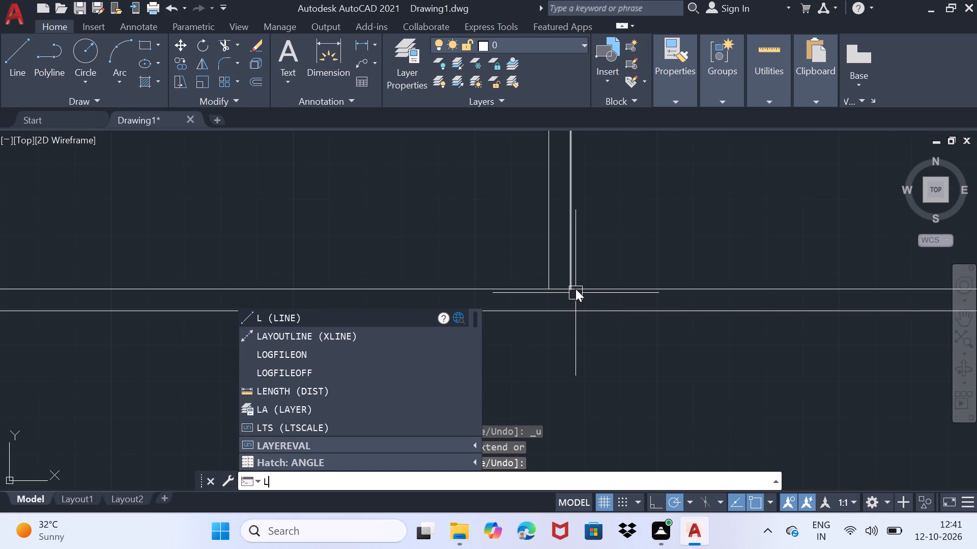
key(Return)
click(569, 285)
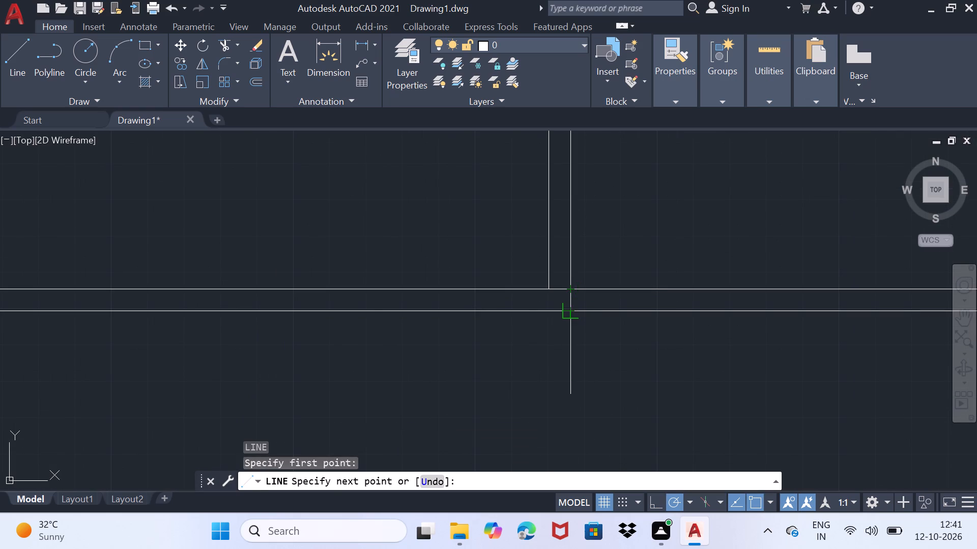
click(573, 309)
key(space)
Trim the lower partition into a corner with the vertical partition, removing its lines up to the right exterior wall.
scroll(564, 289, up, 3)
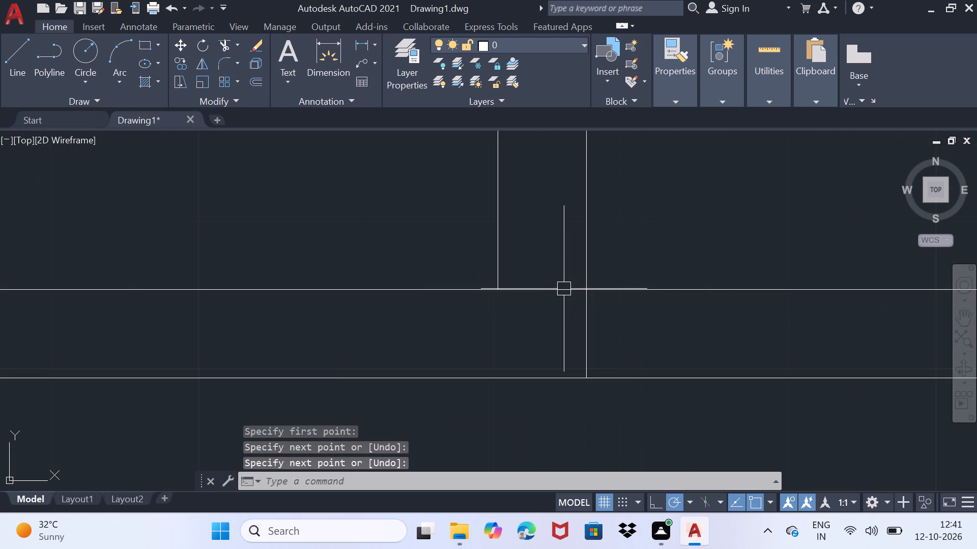
text(tr)
key(Return)
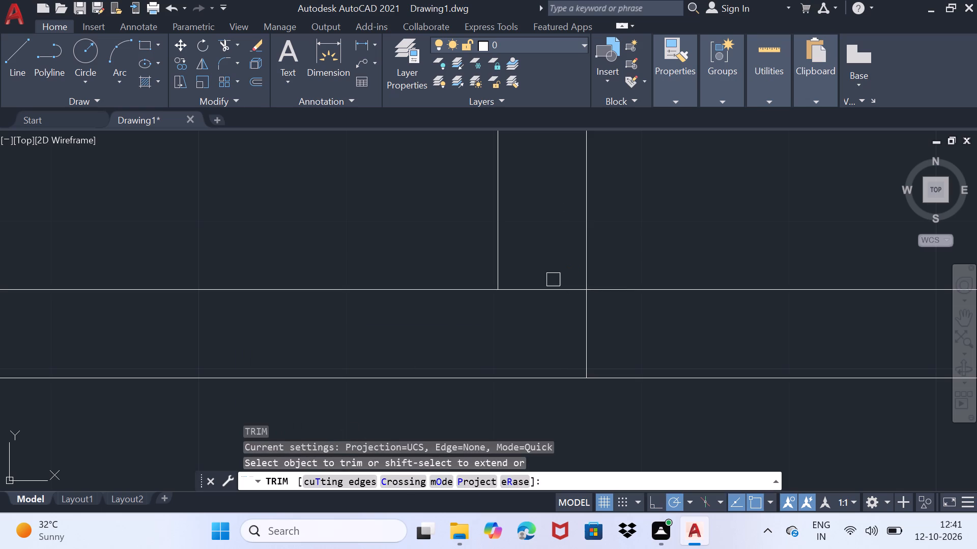
drag(551, 280, 551, 291)
scroll(551, 291, down, 2)
drag(684, 261, 687, 393)
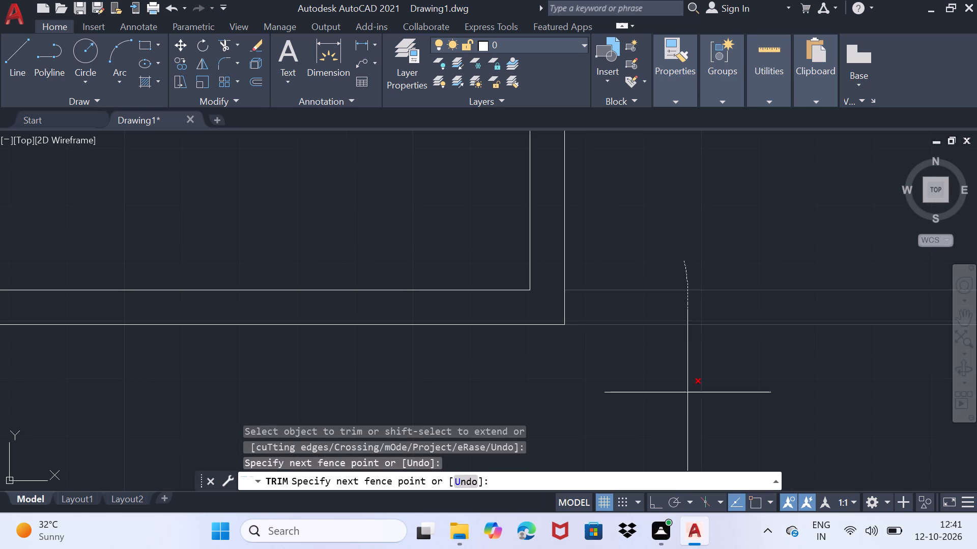
drag(687, 393, 687, 394)
scroll(688, 370, down, 4)
middle_drag(664, 427, 622, 316)
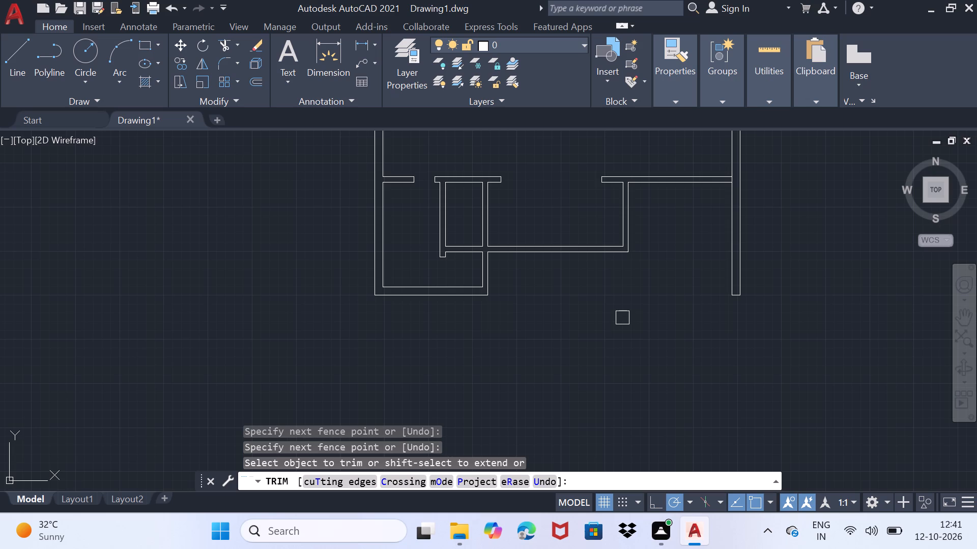
key(space)
Move the end line of the short 6" stub on the left exterior wall slightly farther out into the opening.
middle_drag(557, 219, 623, 308)
scroll(623, 308, down, 1)
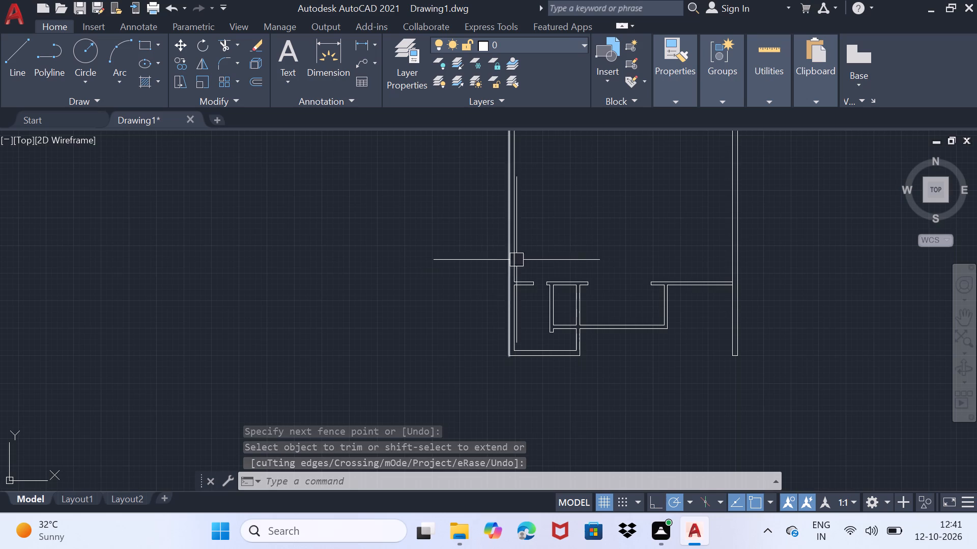
scroll(532, 292, up, 2)
middle_drag(531, 289, 568, 370)
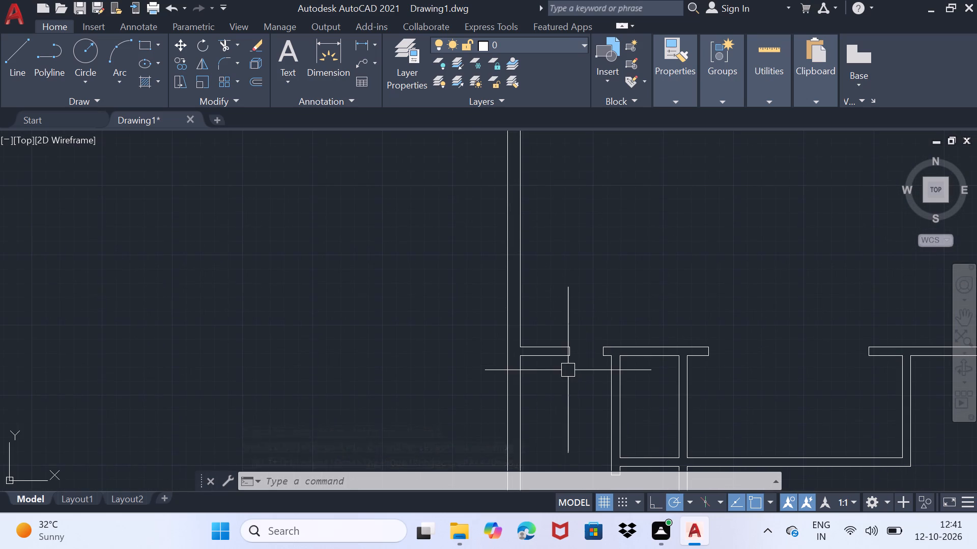
scroll(513, 304, up, 2)
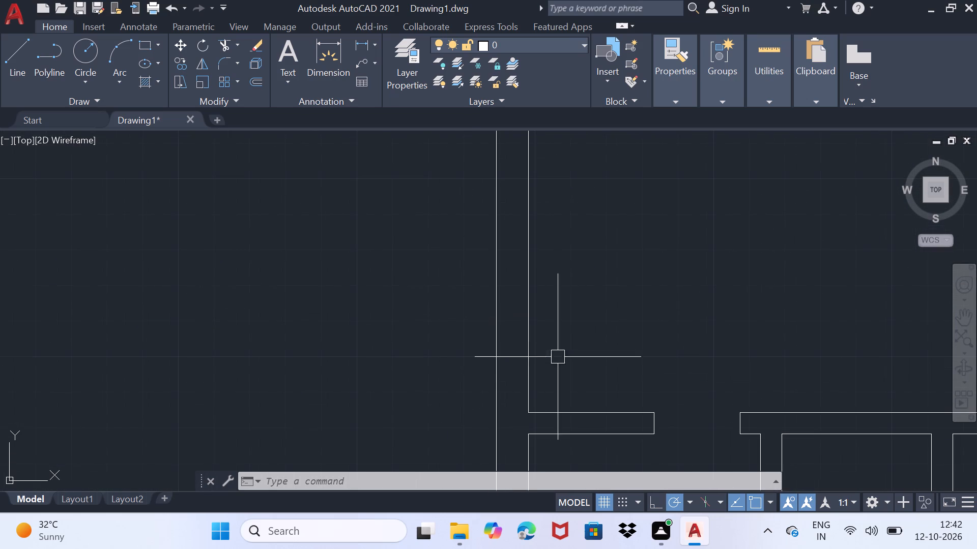
click(657, 422)
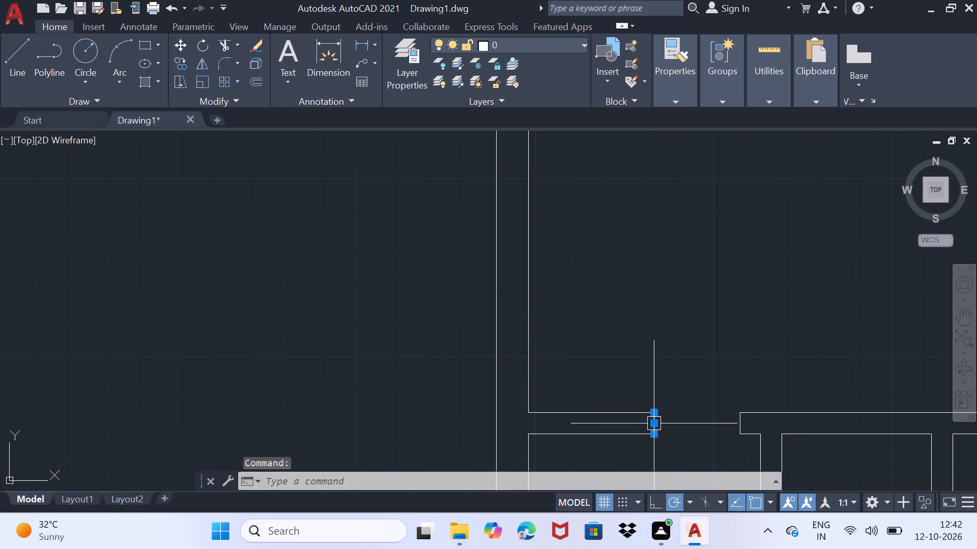
drag(653, 424, 669, 424)
click(669, 424)
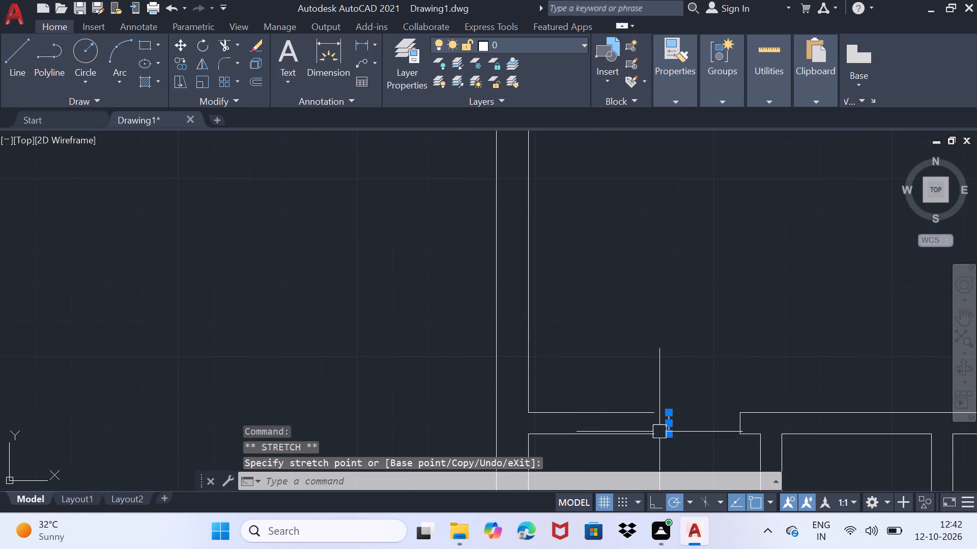
key(space)
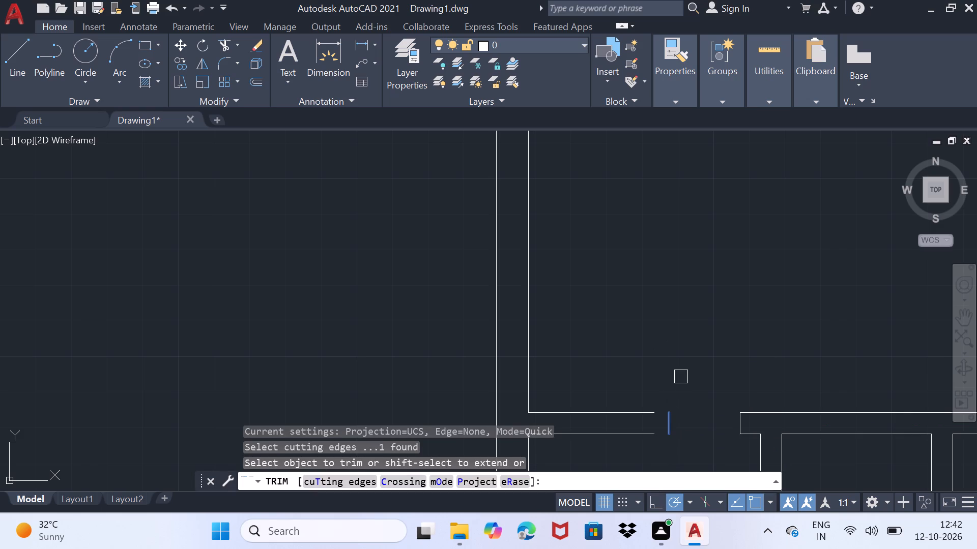
key(Escape)
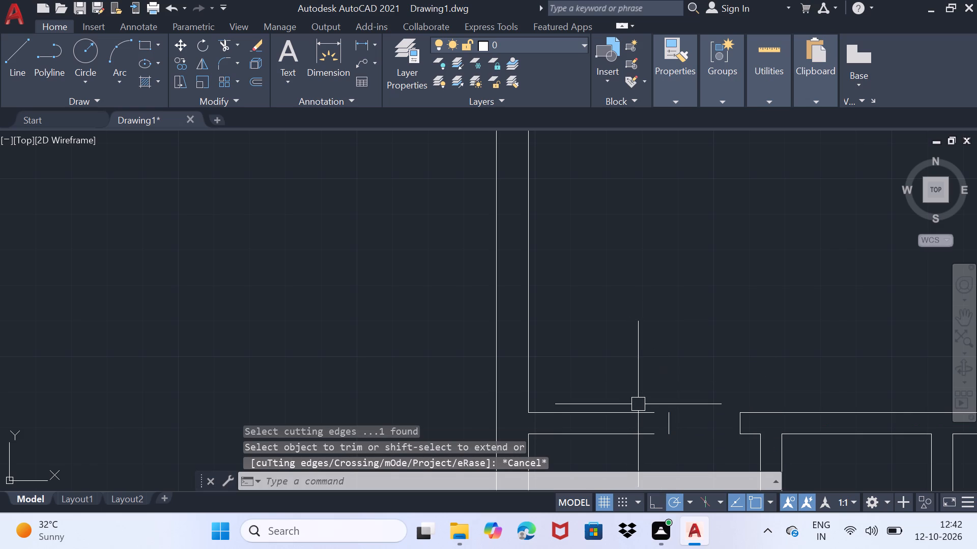
Draw two short lines joining the stub's top and bottom faces to its moved end line.
key(l)
key(Return)
middle_drag(648, 418, 655, 339)
click(666, 331)
click(675, 332)
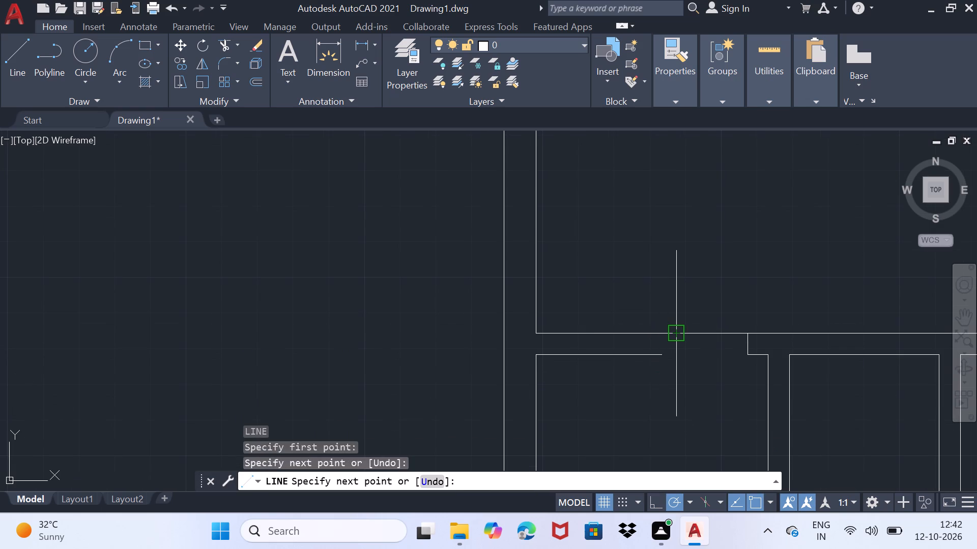
key(space)
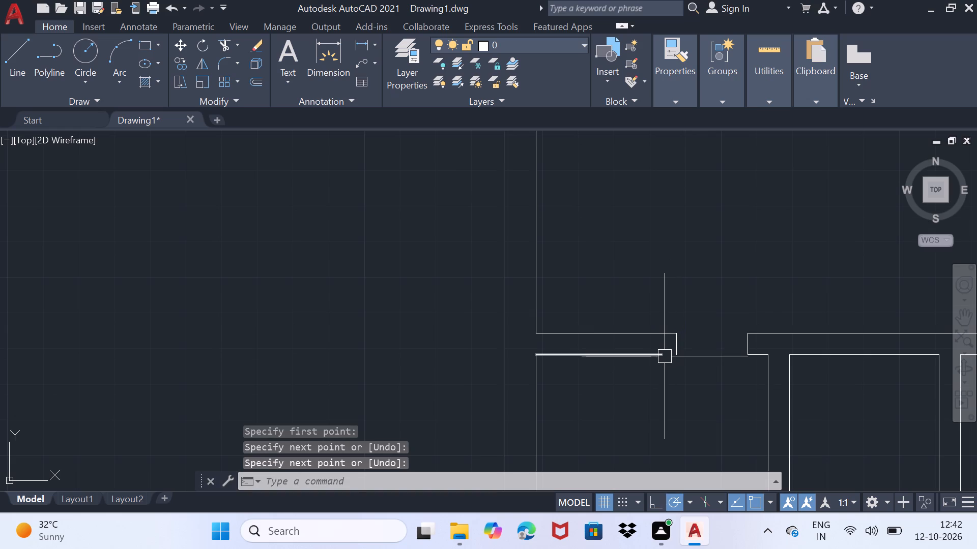
key(Return)
scroll(642, 372, up, 2)
click(688, 332)
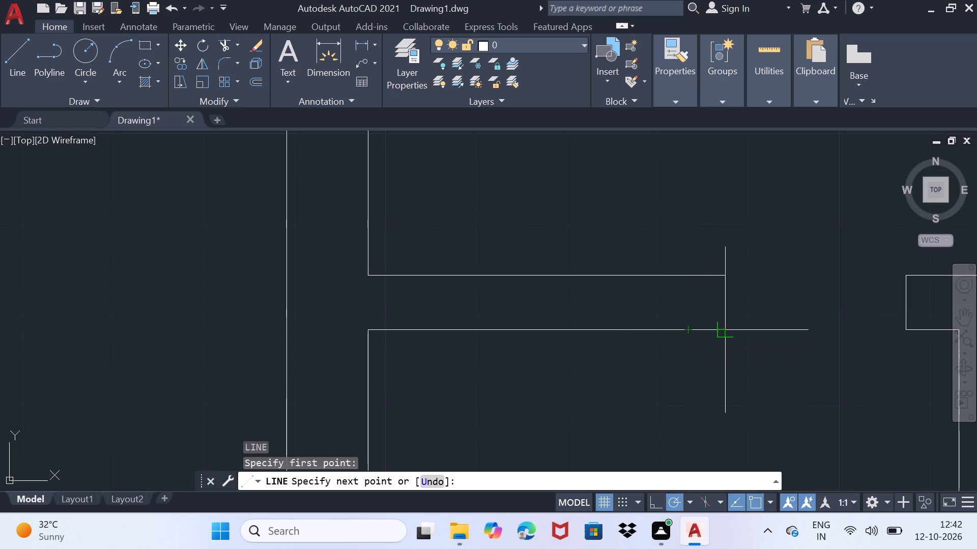
click(724, 328)
key(space)
scroll(764, 320, down, 2)
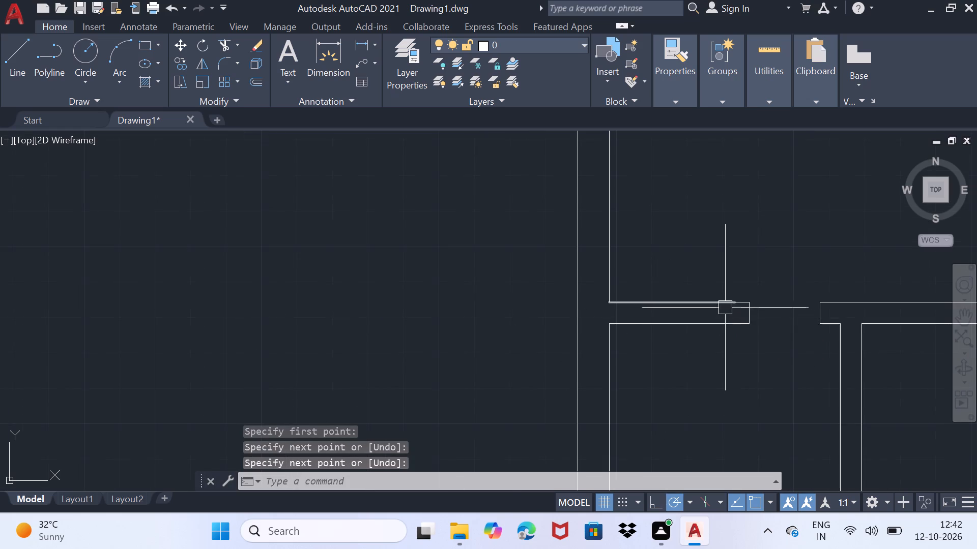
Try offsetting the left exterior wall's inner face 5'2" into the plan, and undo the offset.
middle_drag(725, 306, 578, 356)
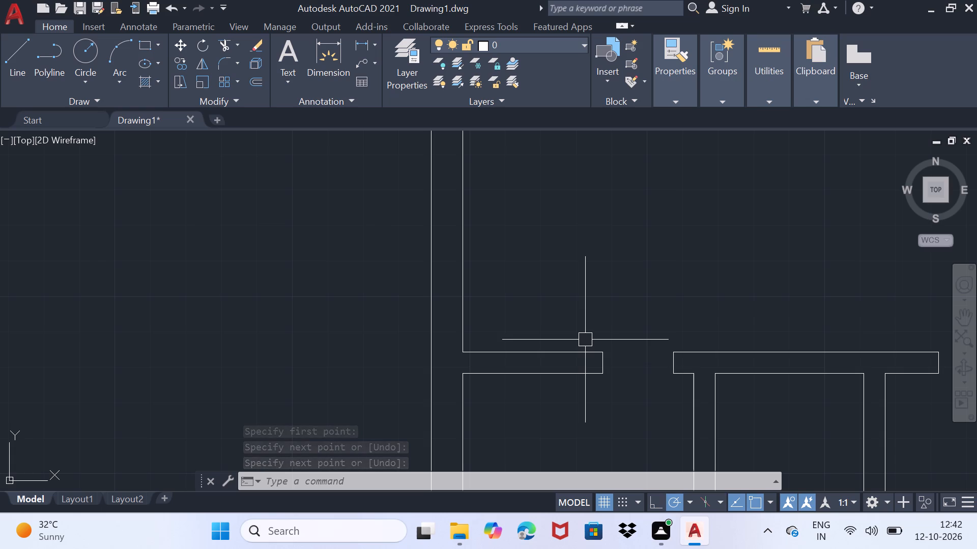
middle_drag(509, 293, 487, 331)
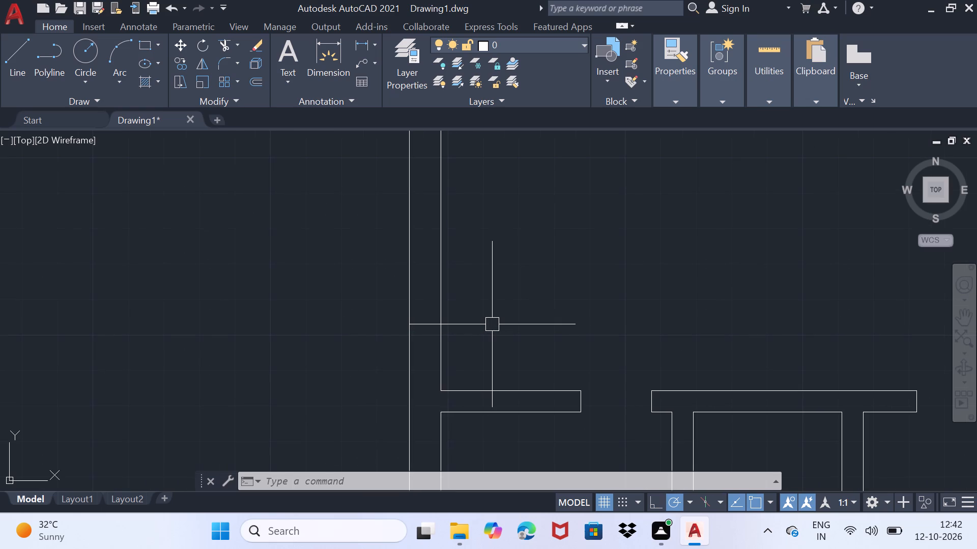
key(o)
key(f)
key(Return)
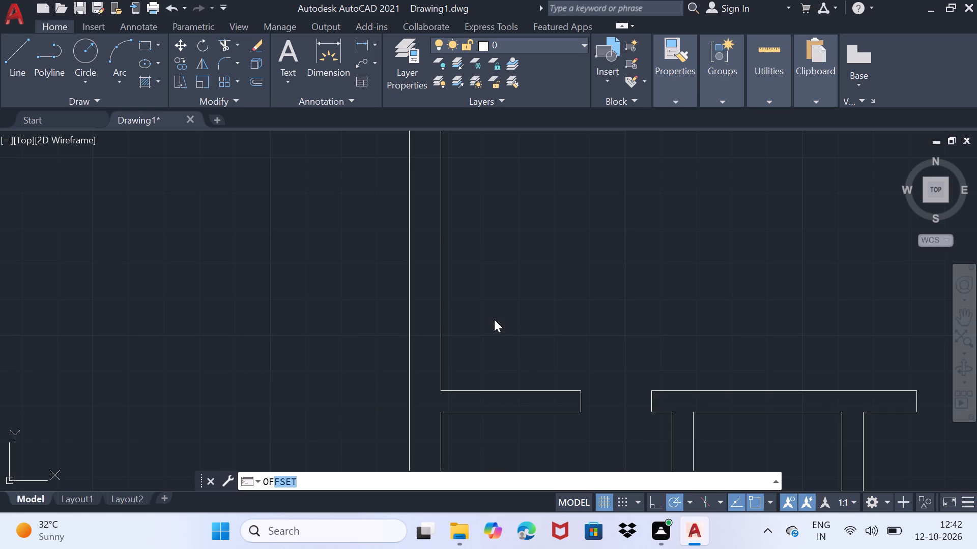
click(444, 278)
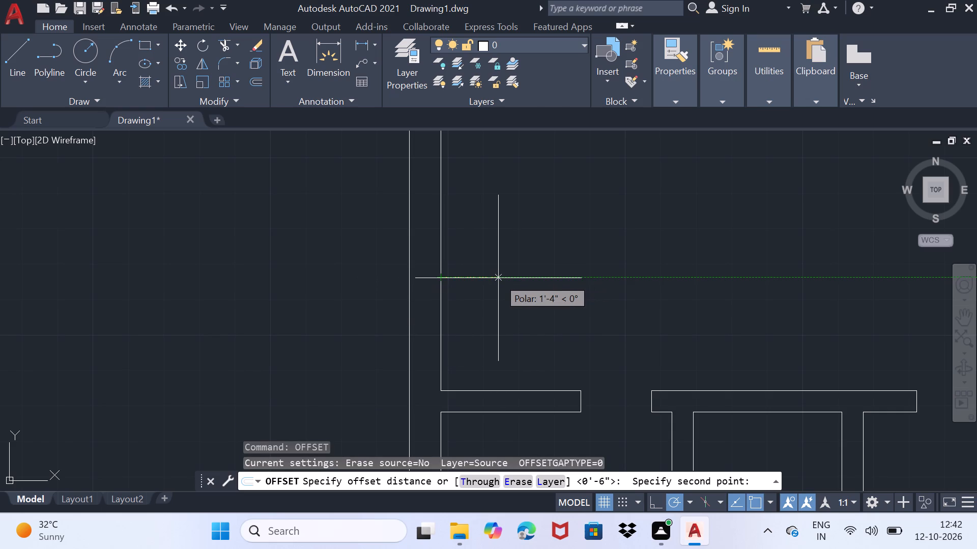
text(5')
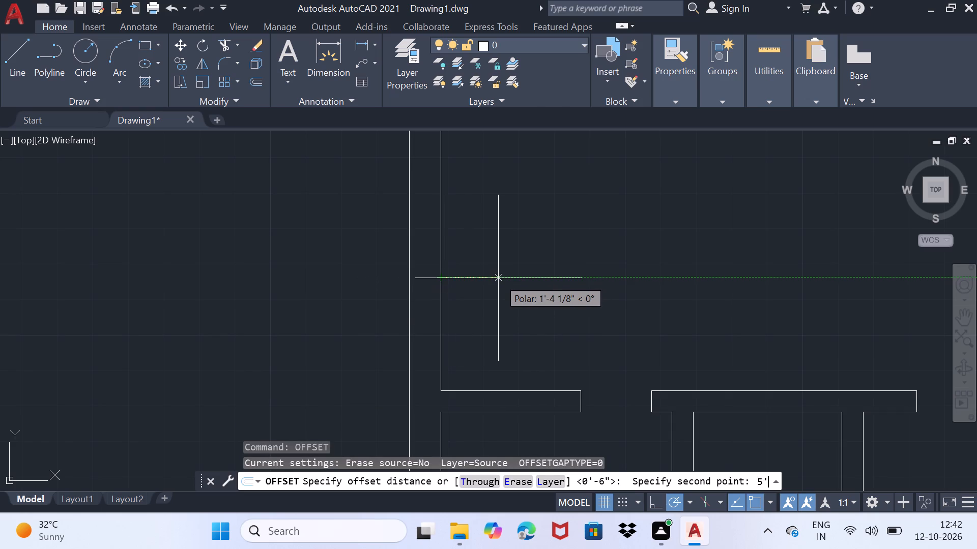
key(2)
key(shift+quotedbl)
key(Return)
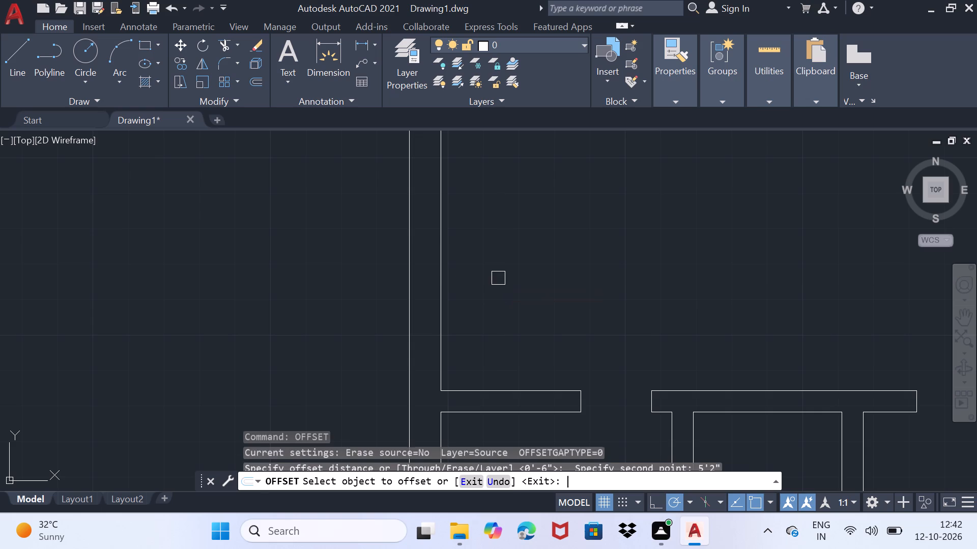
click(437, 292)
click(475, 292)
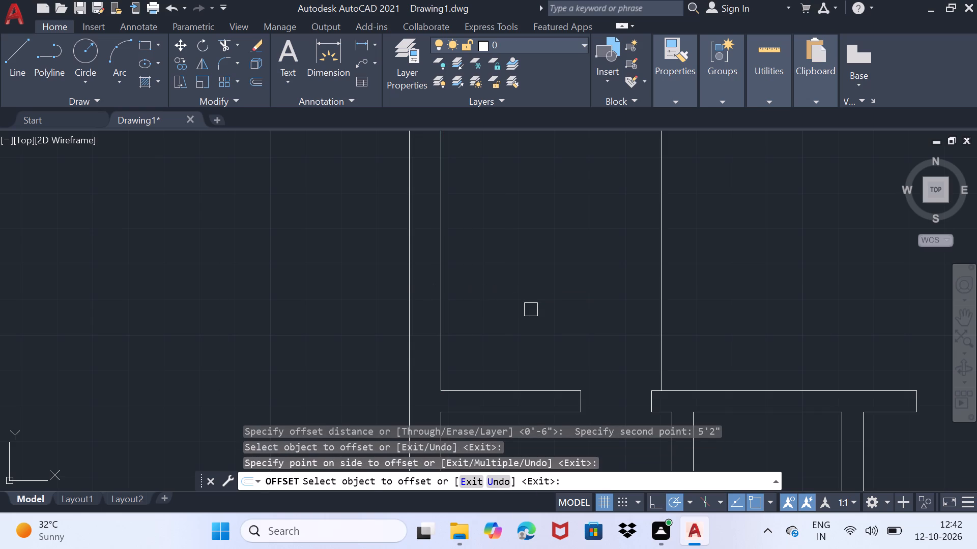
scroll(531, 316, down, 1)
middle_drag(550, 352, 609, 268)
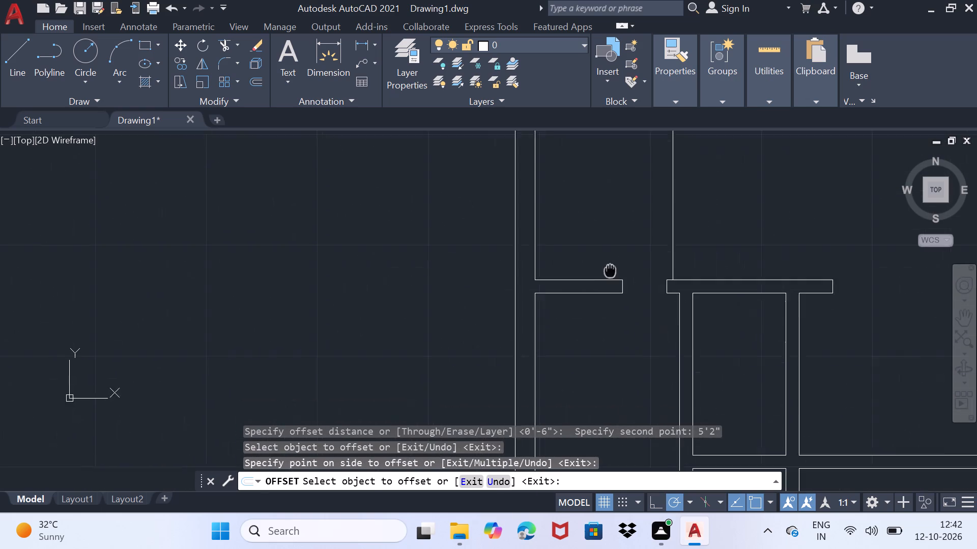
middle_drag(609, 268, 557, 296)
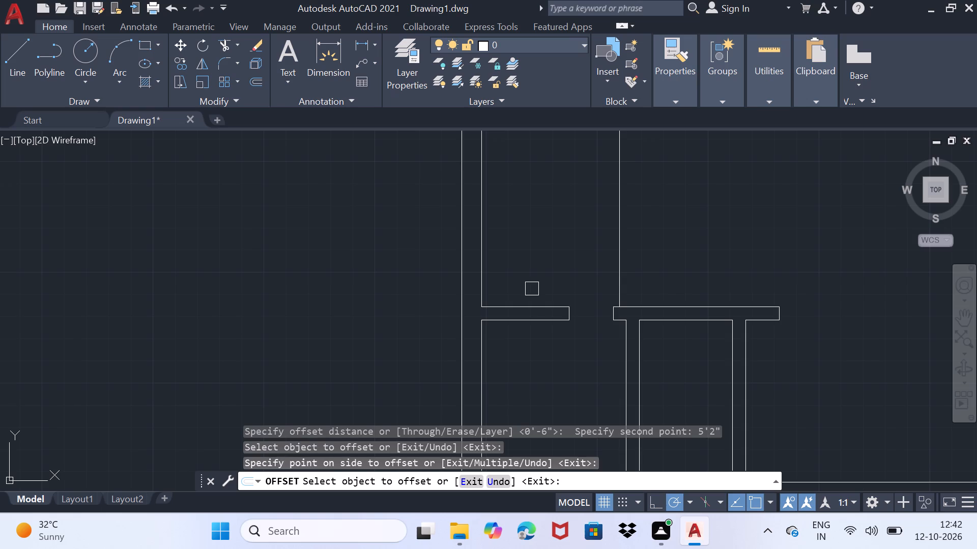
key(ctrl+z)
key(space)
Draw a line 5'6" up from the stub's top face near its end, continuing horizontally to the left exterior wall's inner face.
key(l)
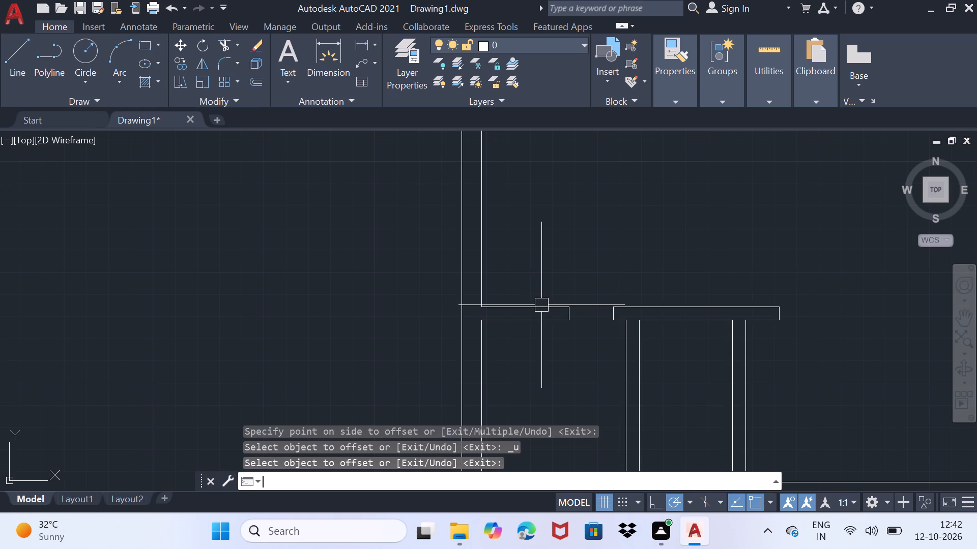
click(551, 304)
key(Return)
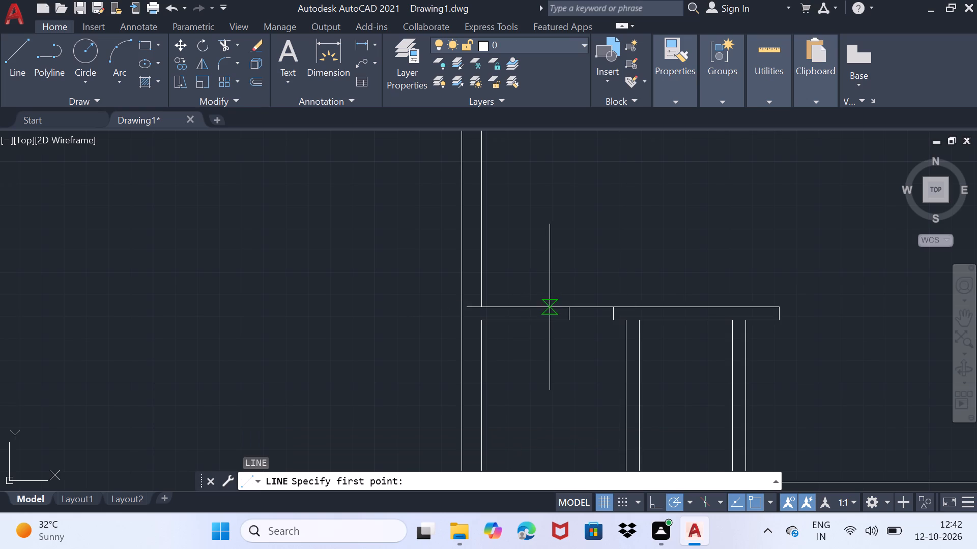
click(553, 307)
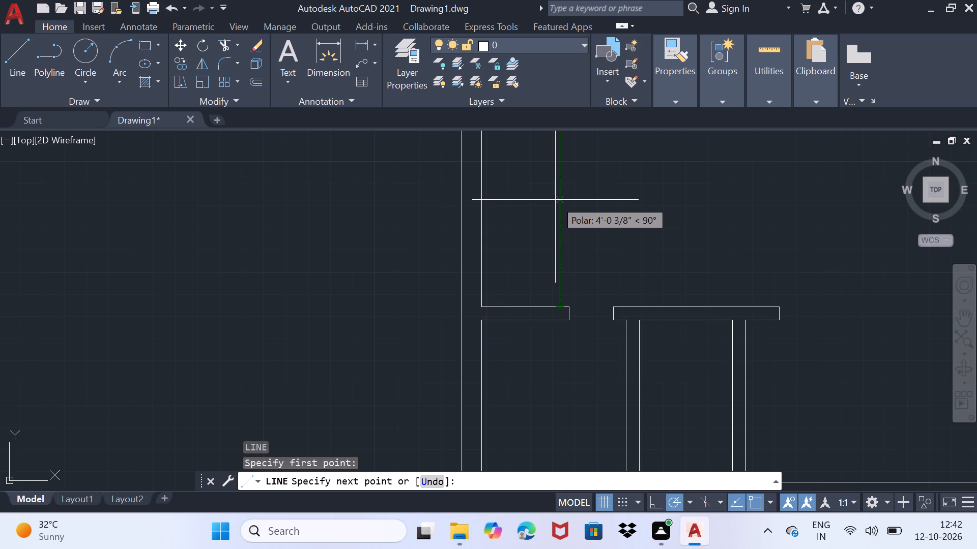
text(5')
key(6)
key(shift+quotedbl)
key(Return)
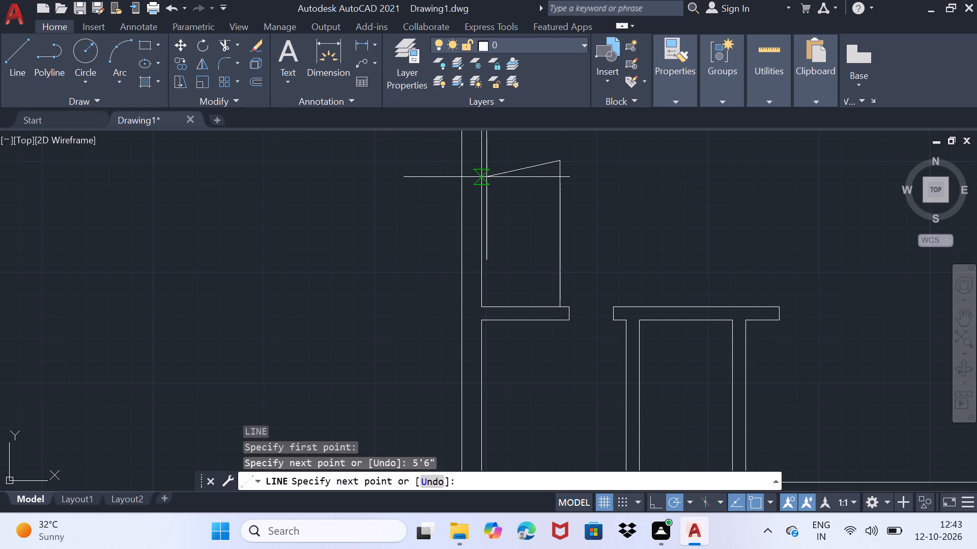
click(483, 165)
key(space)
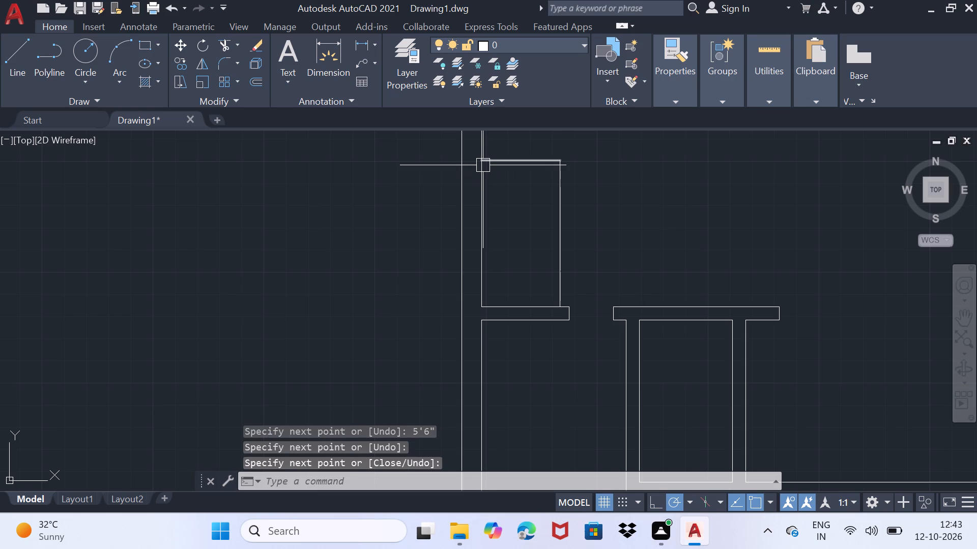
Offset the new enclosure's horizontal and vertical lines 6" inward to give its walls thickness.
scroll(482, 166, up, 1)
middle_drag(482, 166, 462, 216)
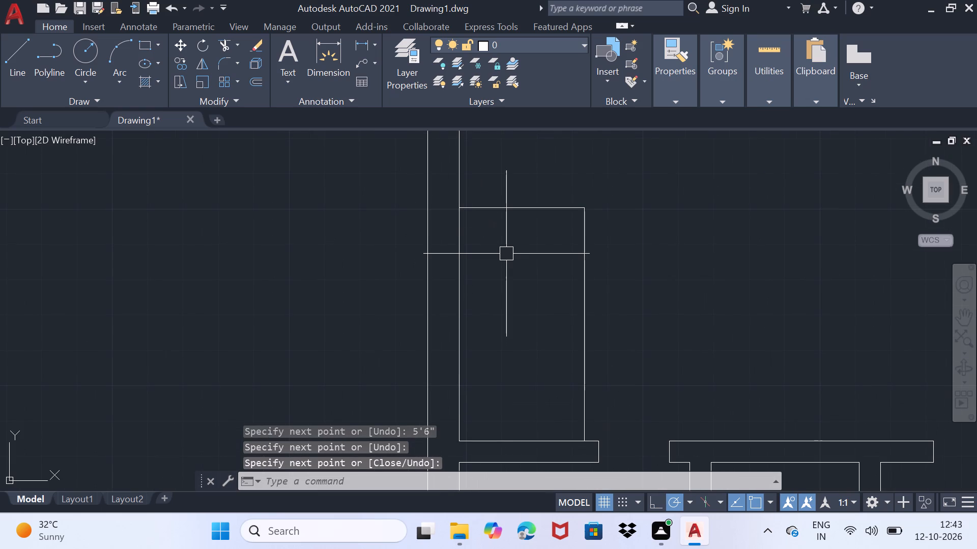
key(o)
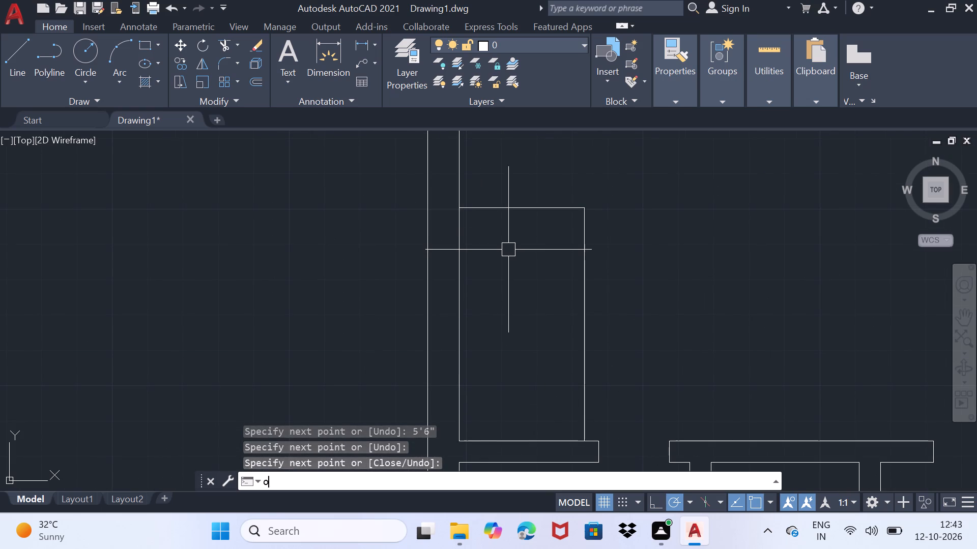
key(f)
key(Return)
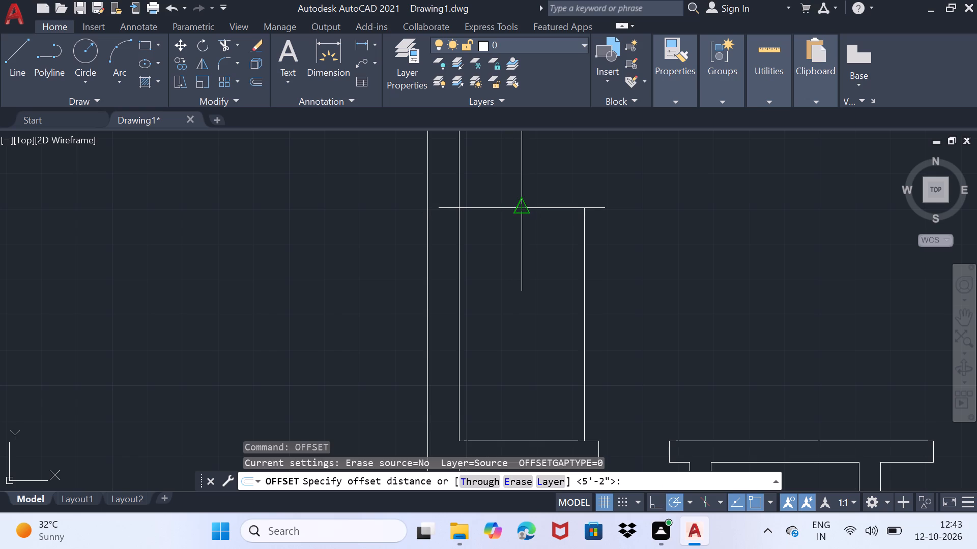
click(520, 208)
text(6")
key(Return)
click(516, 210)
click(509, 262)
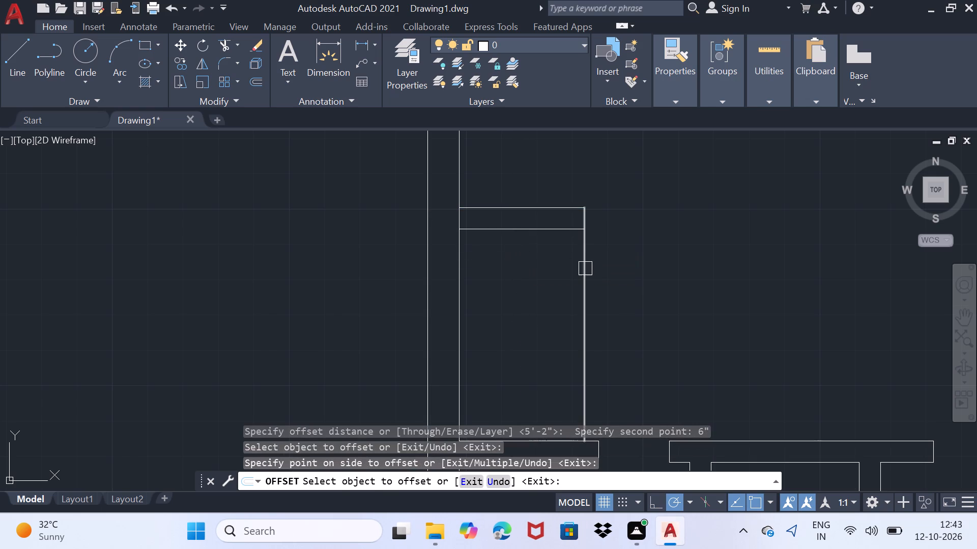
click(585, 268)
click(521, 284)
middle_drag(540, 312, 541, 245)
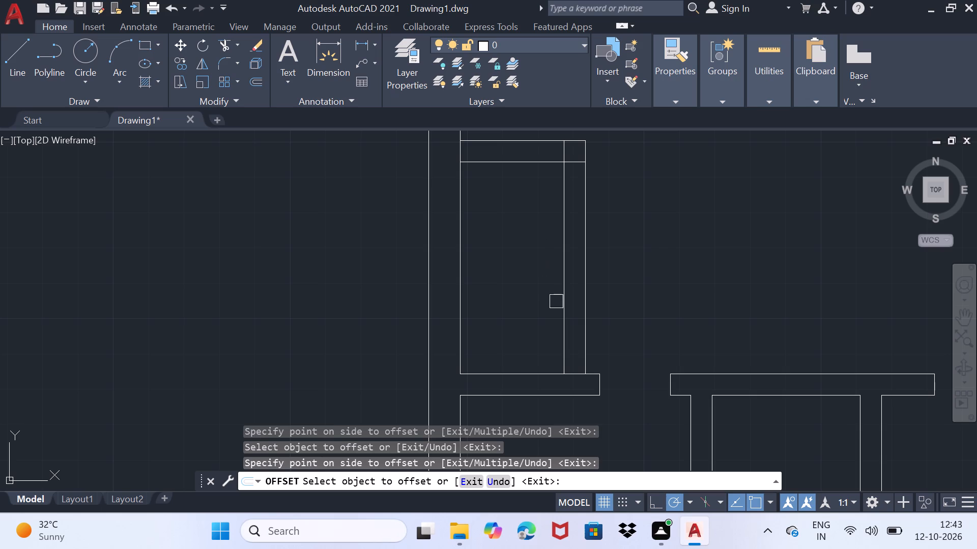
key(space)
Trim the small enclosure's 6" walls clean at the stub, at their outer corner and at the left exterior wall.
text(tr)
key(Return)
scroll(583, 385, up, 2)
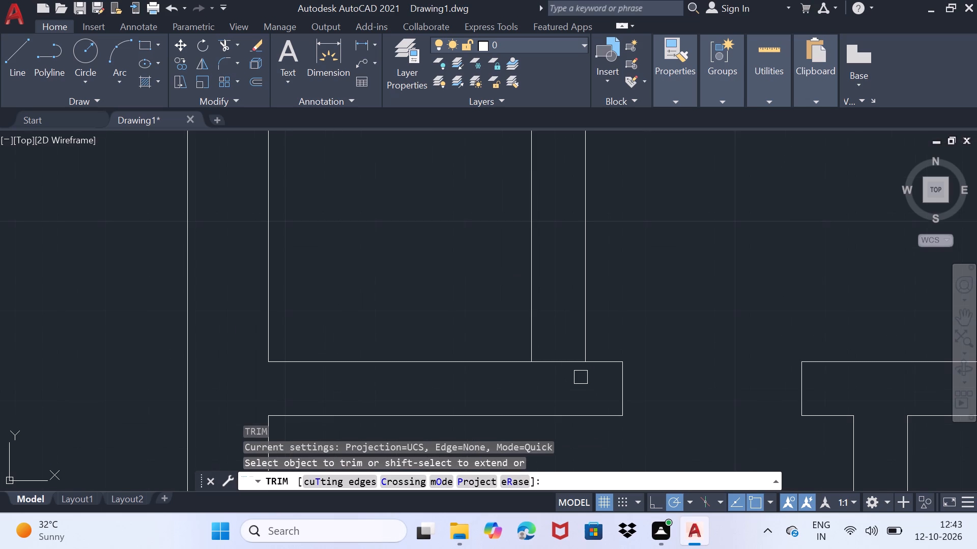
click(562, 357)
scroll(556, 324, down, 2)
middle_drag(508, 257, 451, 428)
scroll(494, 294, up, 2)
click(480, 283)
click(509, 302)
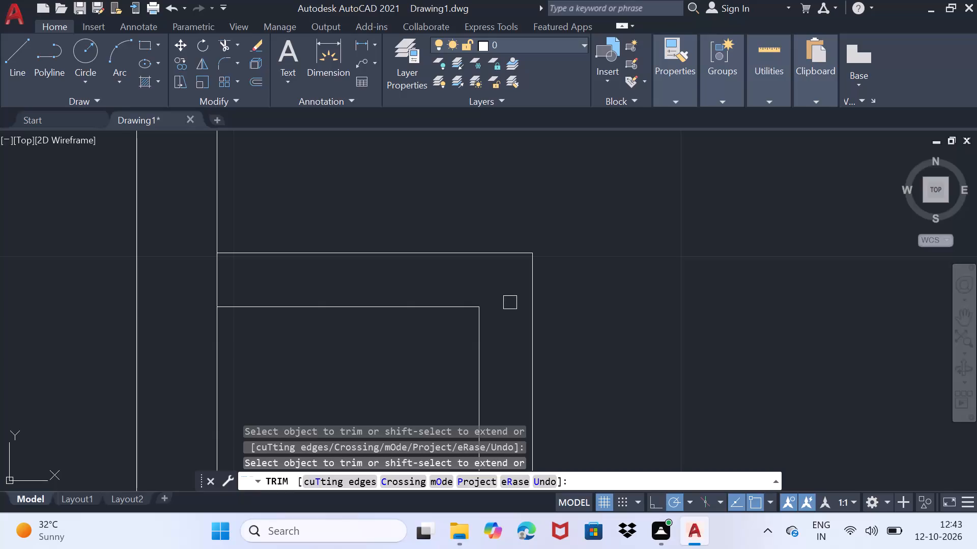
click(218, 280)
scroll(435, 187, down, 4)
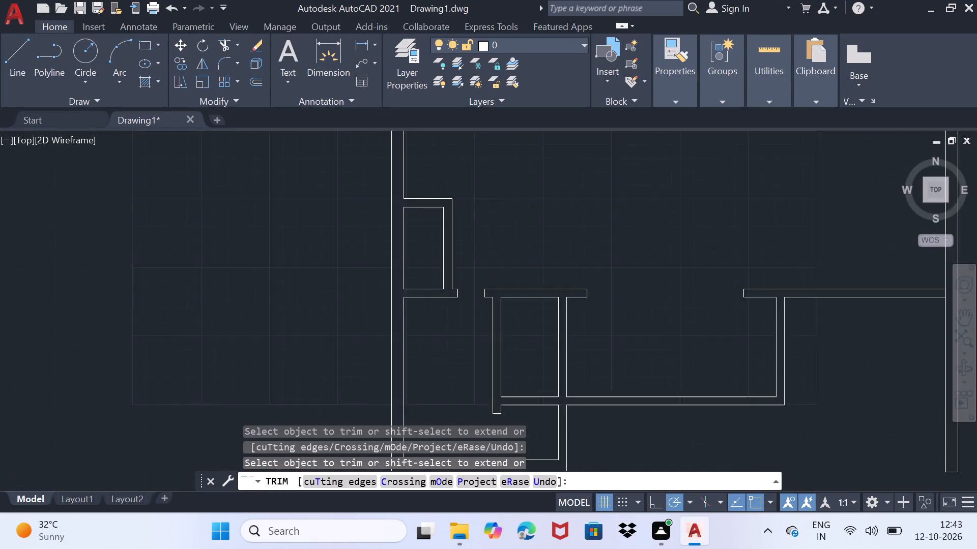
scroll(438, 191, down, 1)
middle_drag(479, 246, 476, 237)
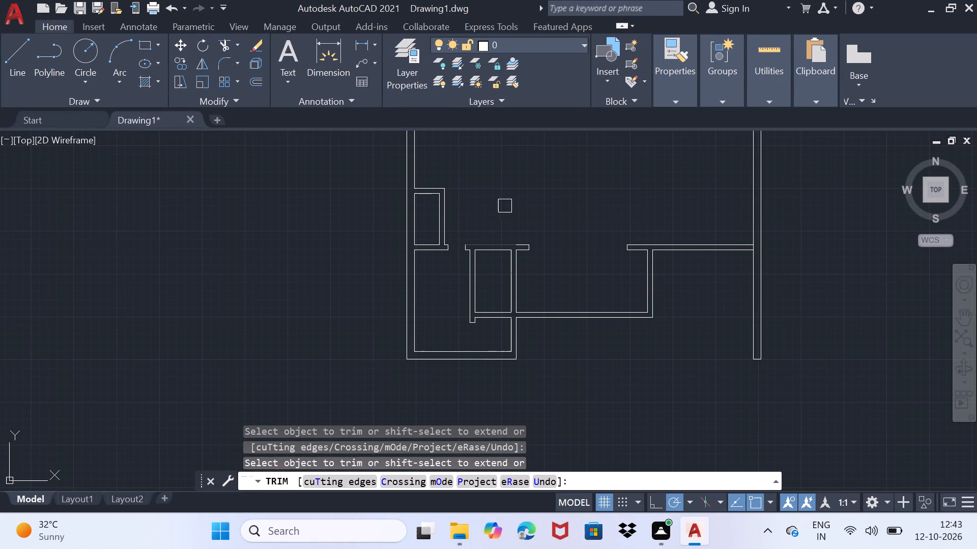
Undo the last trim on the partition stub and finish trimming.
key(ctrl+shift+z)
key(space)
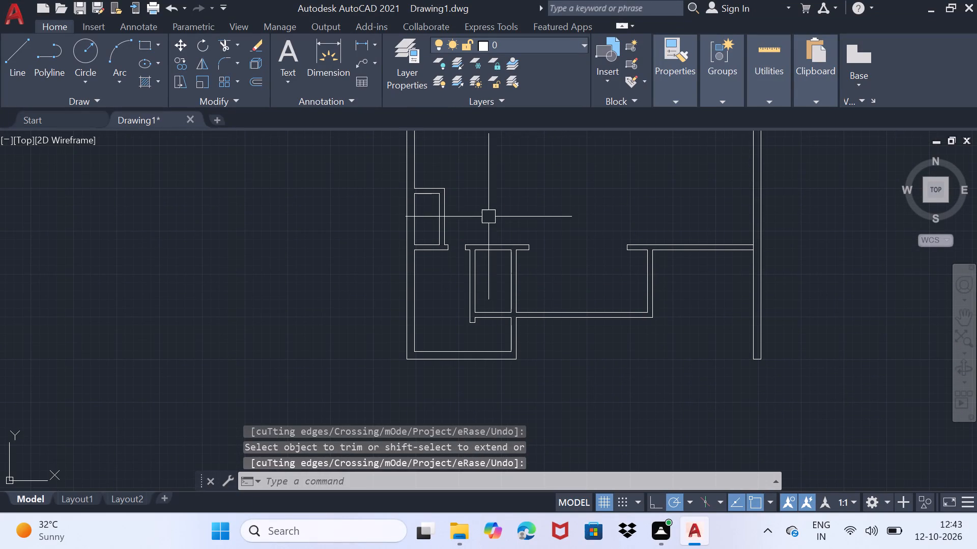
Draw a rectangular enclosure about 3'9" long off the small room's outer vertical wall face, with its top aligned to that room's top wall.
scroll(484, 218, up, 1)
middle_drag(484, 219, 461, 263)
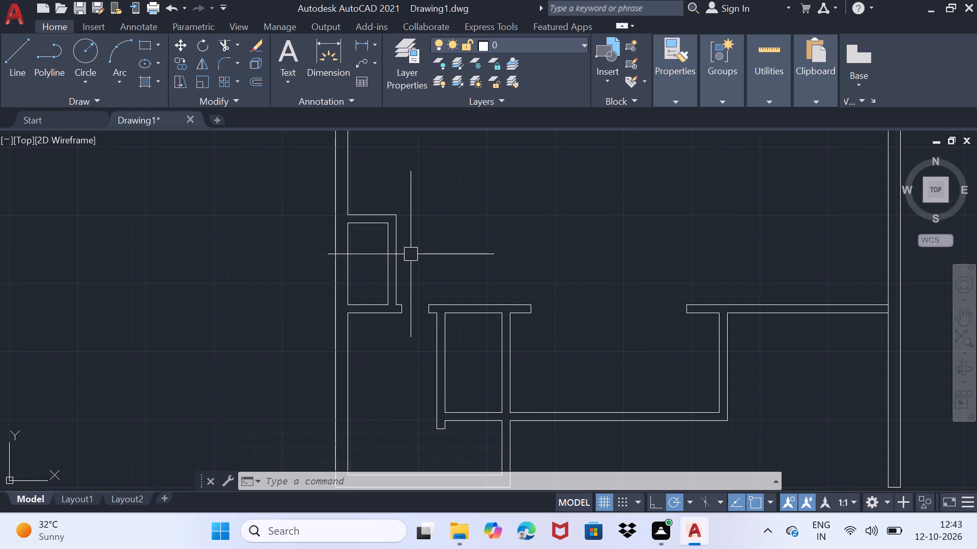
scroll(412, 229, up, 2)
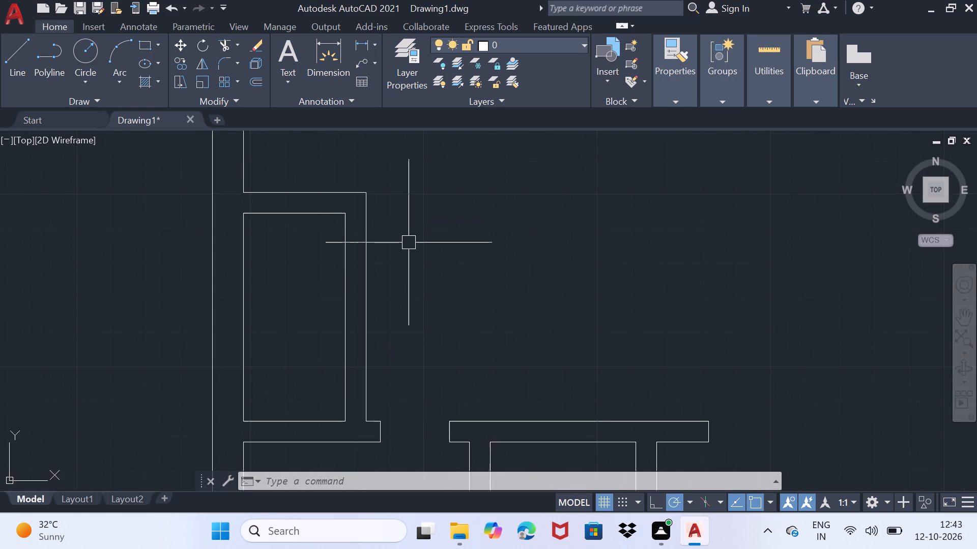
middle_drag(409, 245, 404, 263)
key(l)
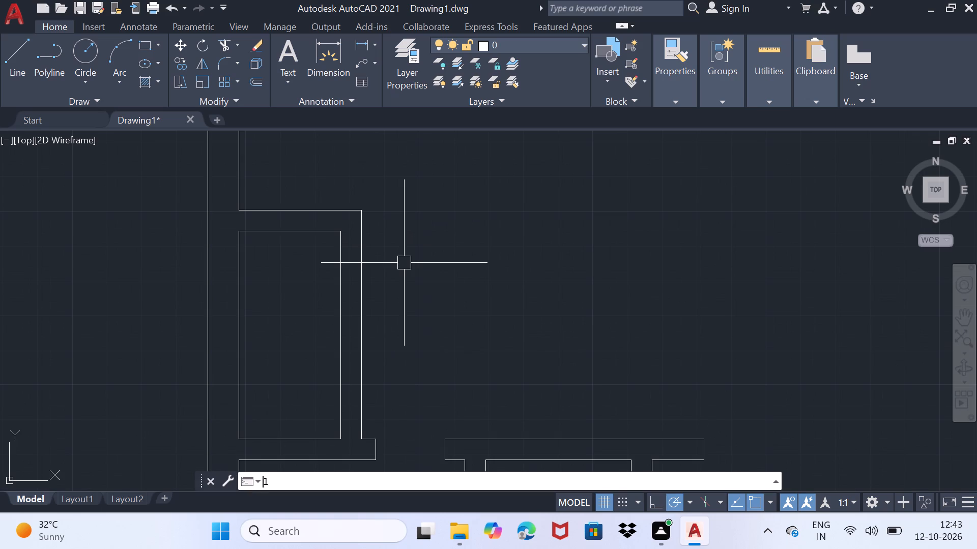
key(Return)
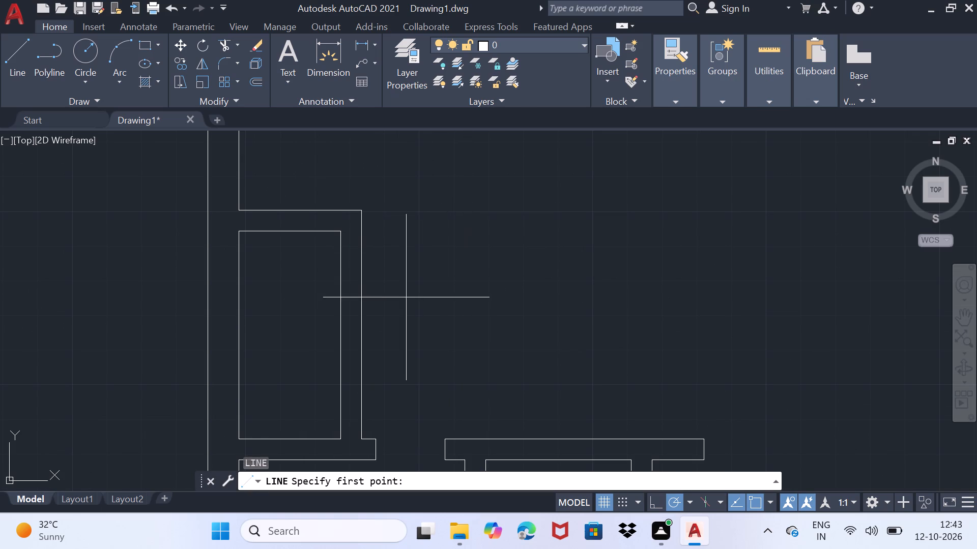
click(360, 331)
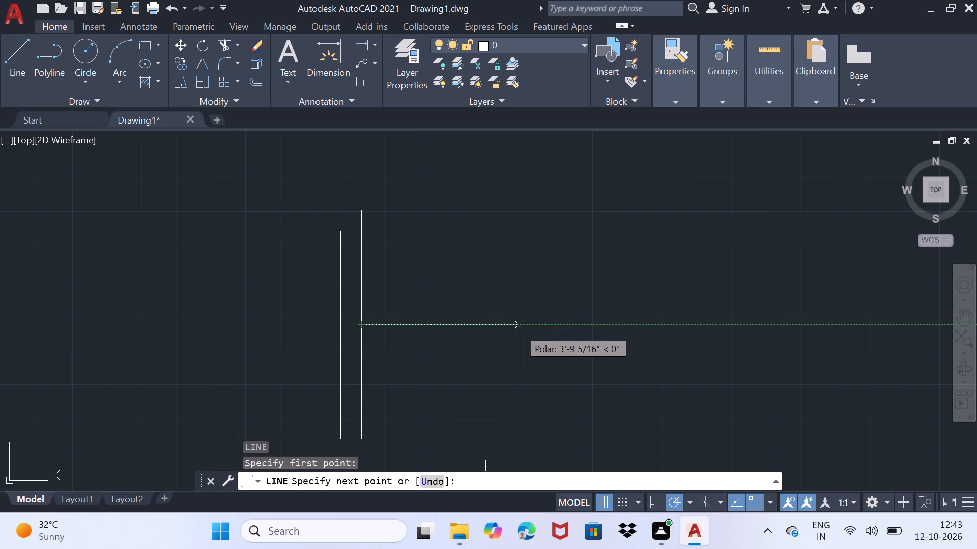
click(519, 328)
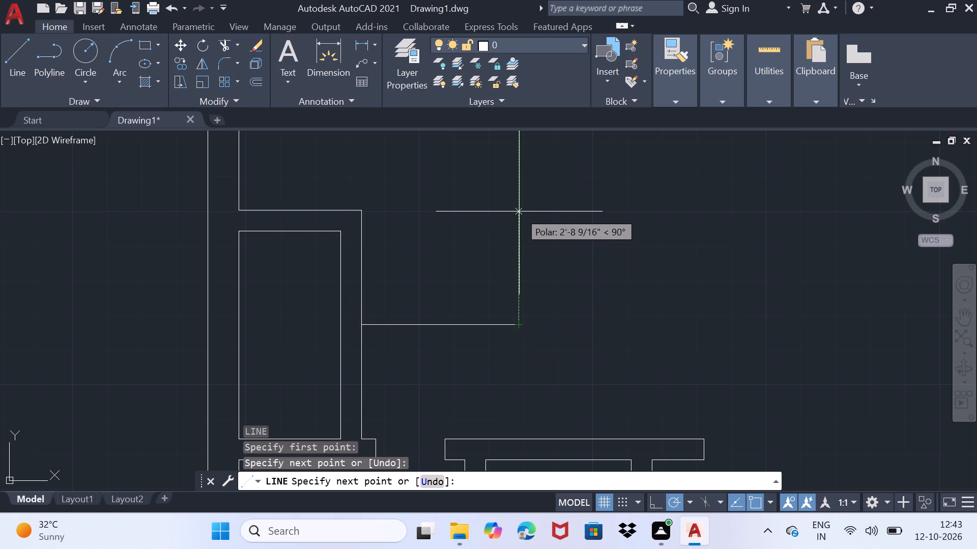
click(519, 211)
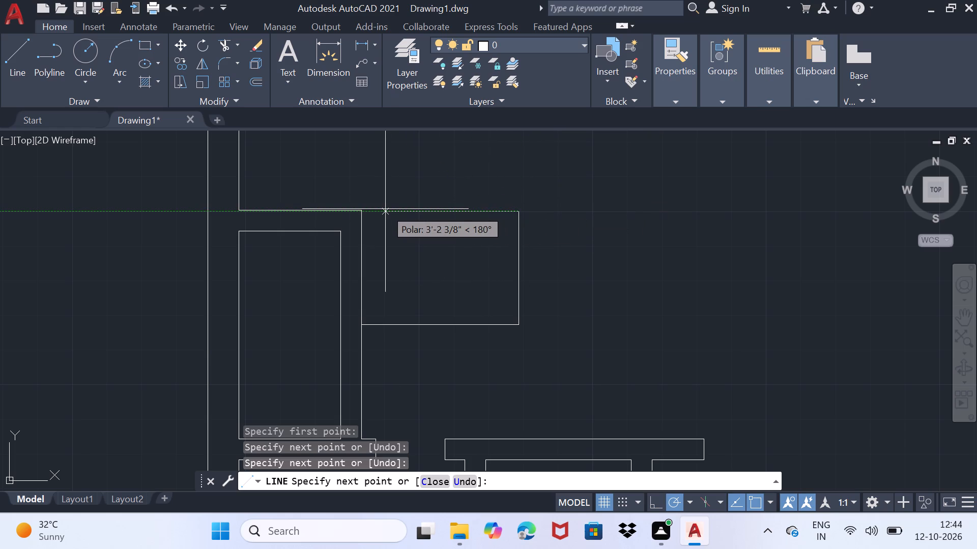
key(ctrl+z)
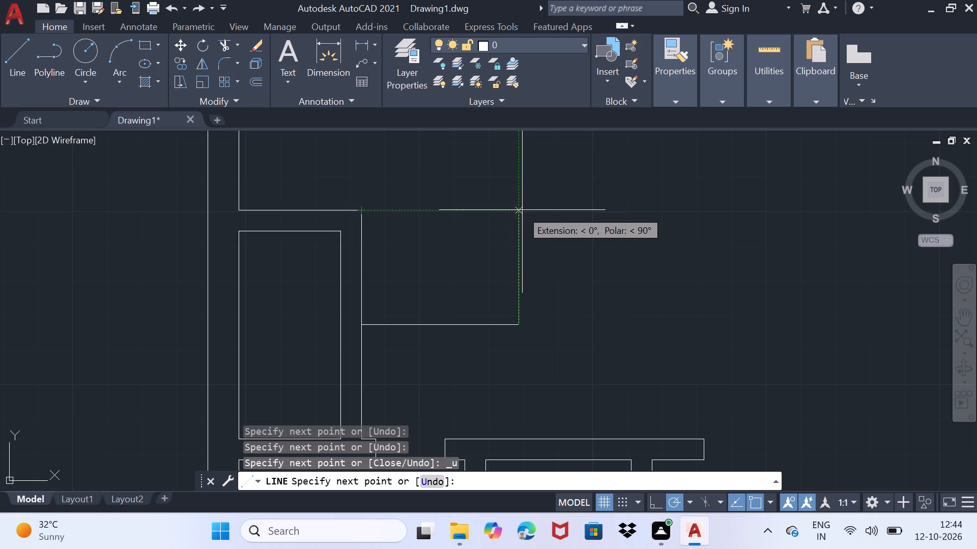
click(518, 210)
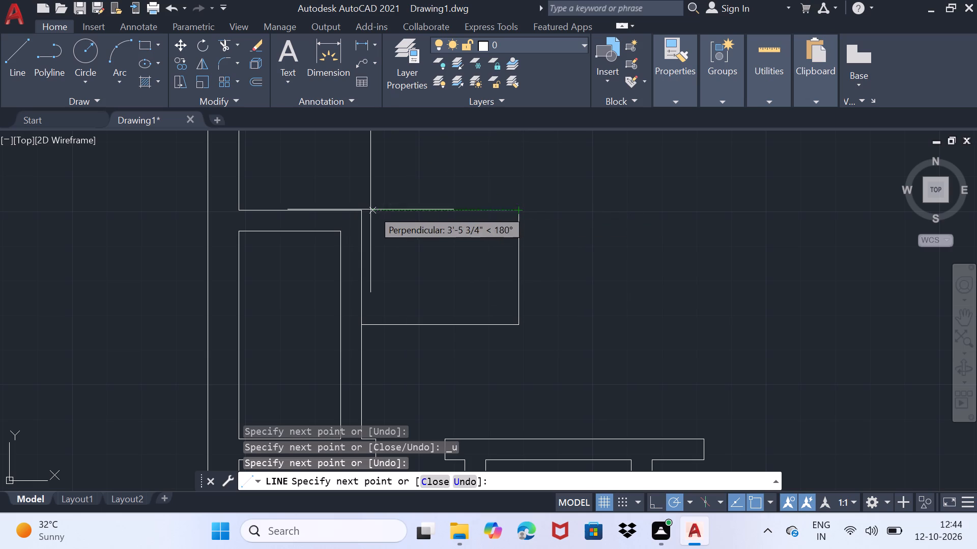
click(357, 211)
key(space)
Offset the new enclosure's top, end and bottom lines 6" inward to form its walls.
scroll(423, 233, up, 1)
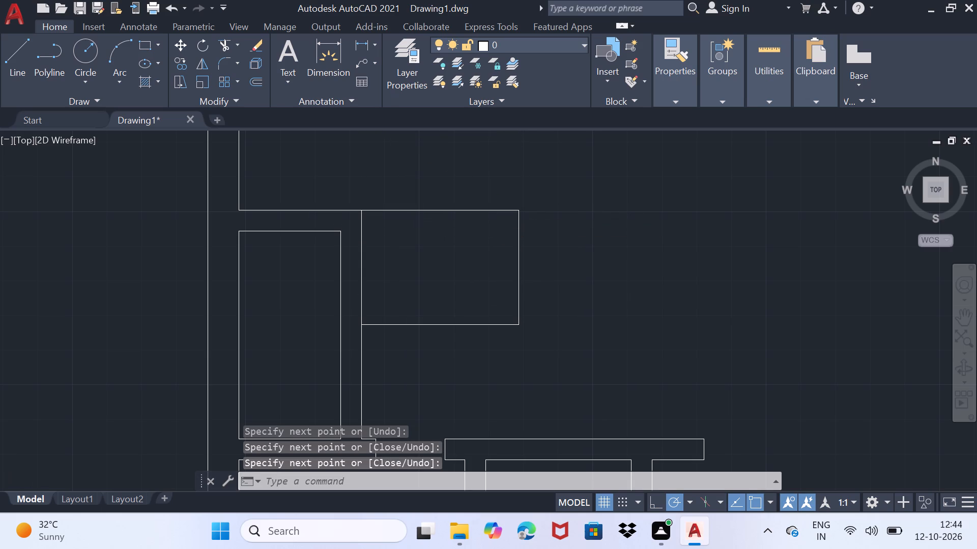
text(of)
key(Return)
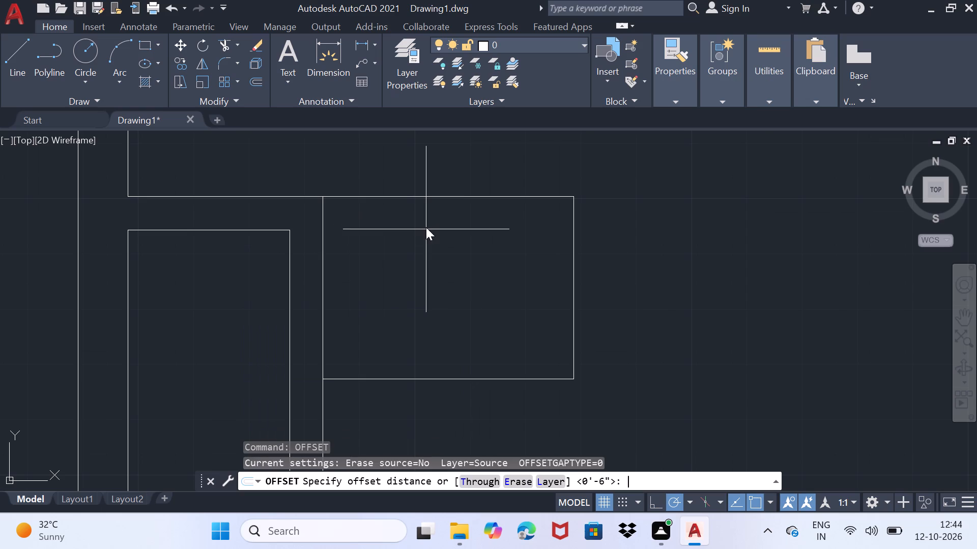
click(446, 198)
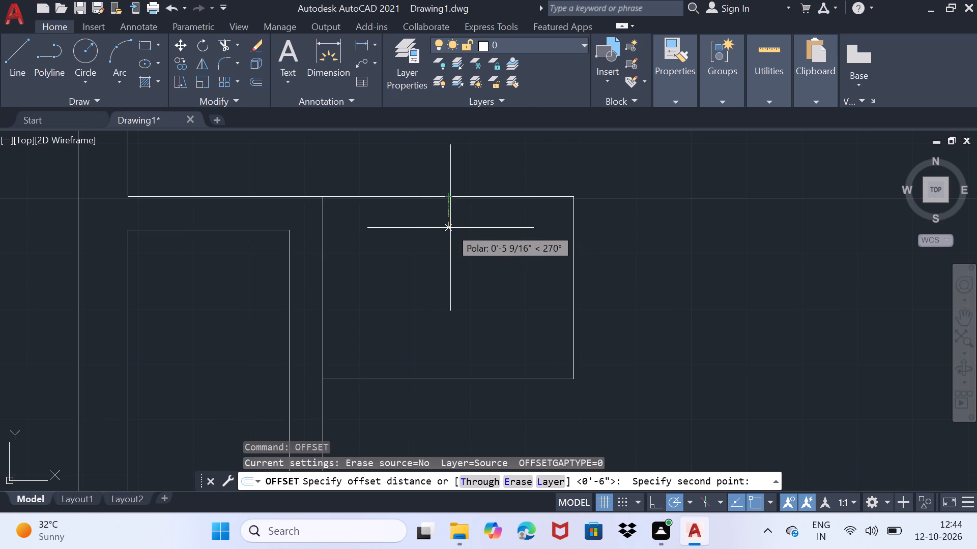
key(6)
key(shift+quotedbl)
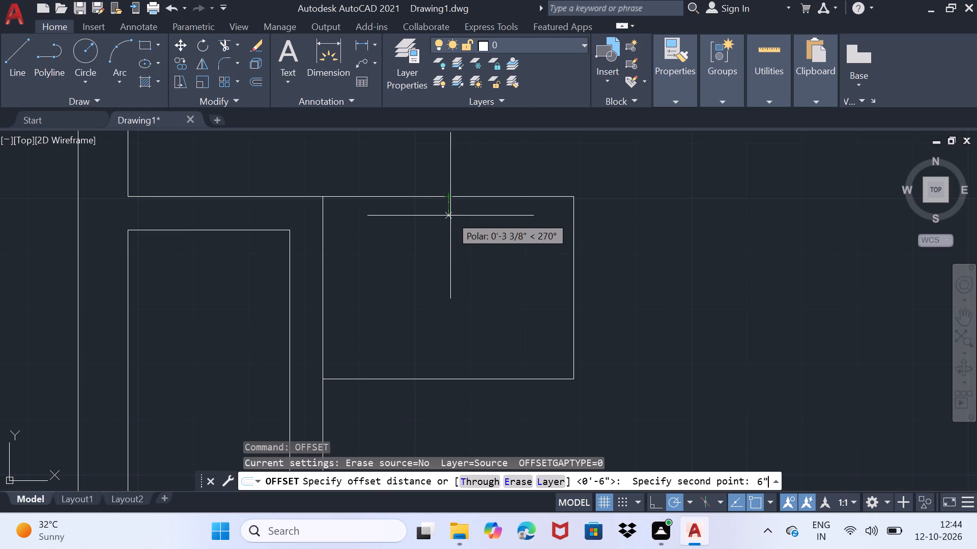
key(Return)
click(452, 202)
click(441, 224)
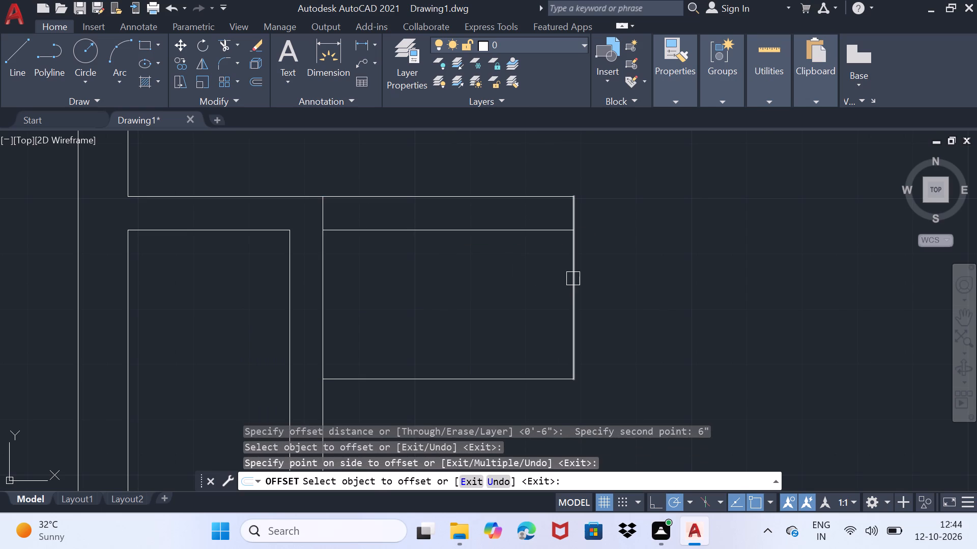
click(574, 278)
click(521, 289)
click(468, 378)
click(478, 341)
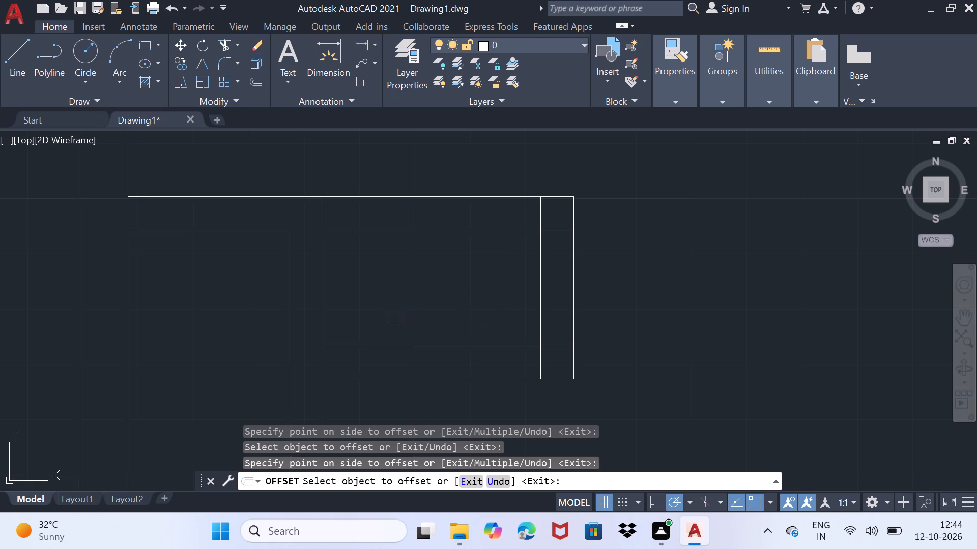
key(Escape)
Trim the overlapping 6" wall lines at the new enclosure's outer corners and where it joins the neighbouring small room.
text(tr)
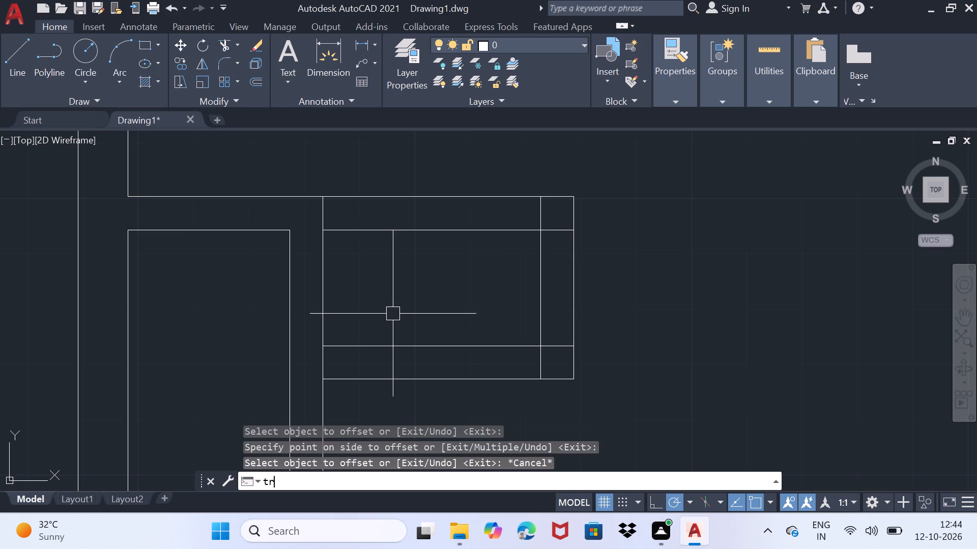
key(Return)
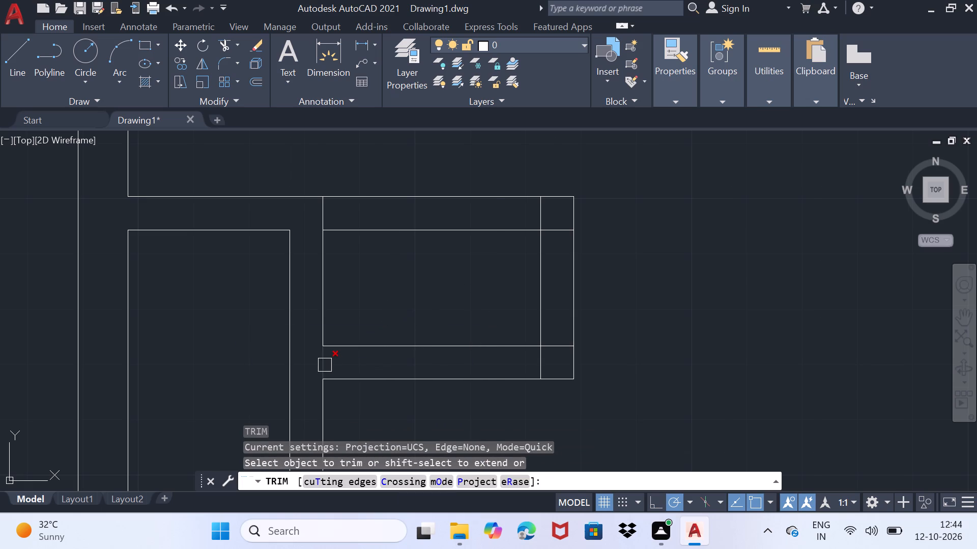
scroll(325, 365, up, 1)
click(329, 359)
click(299, 363)
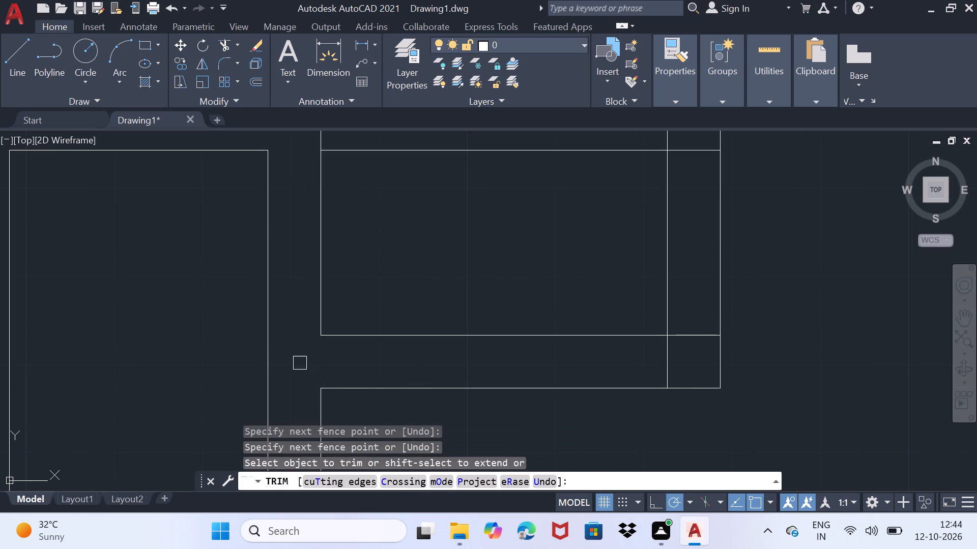
click(667, 364)
click(692, 341)
middle_drag(694, 277, 692, 287)
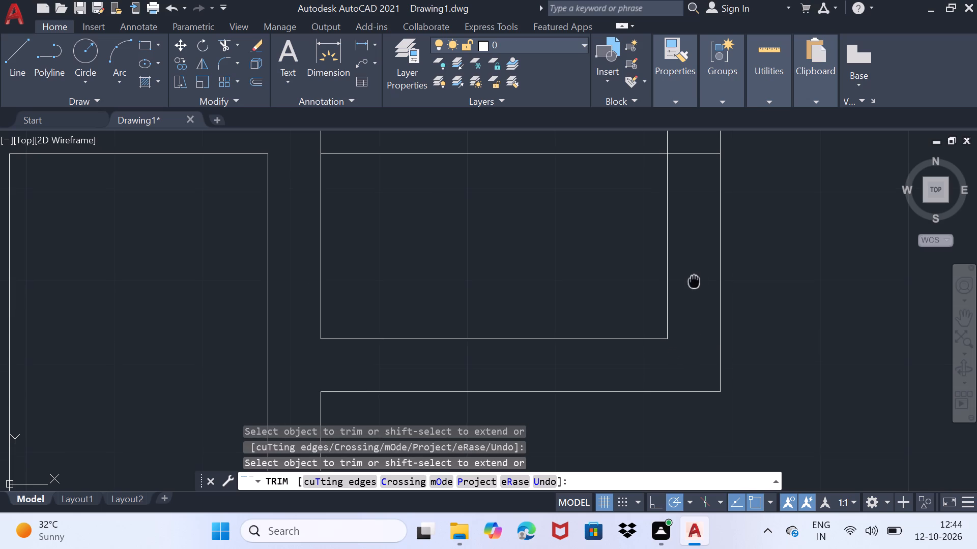
middle_drag(692, 287, 665, 431)
click(658, 305)
click(643, 277)
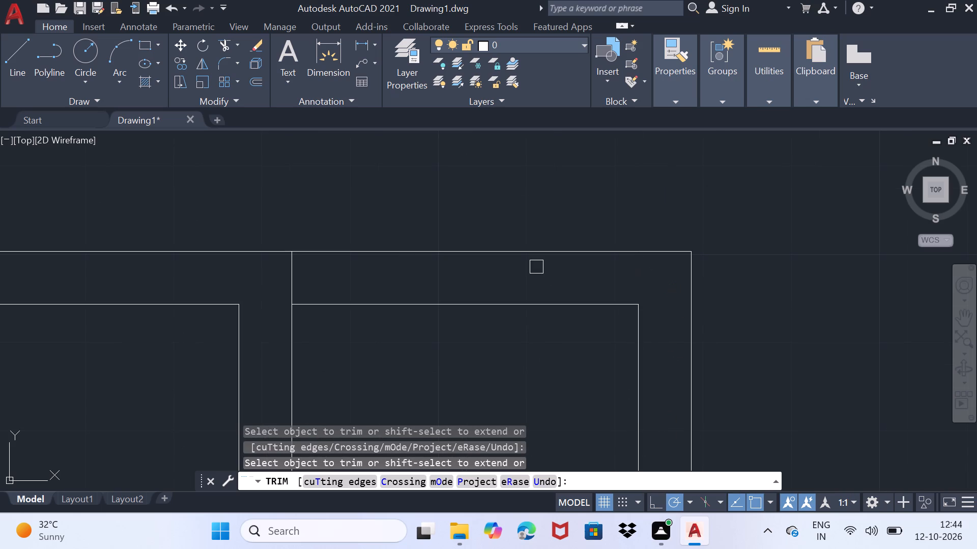
click(288, 281)
scroll(292, 274, down, 3)
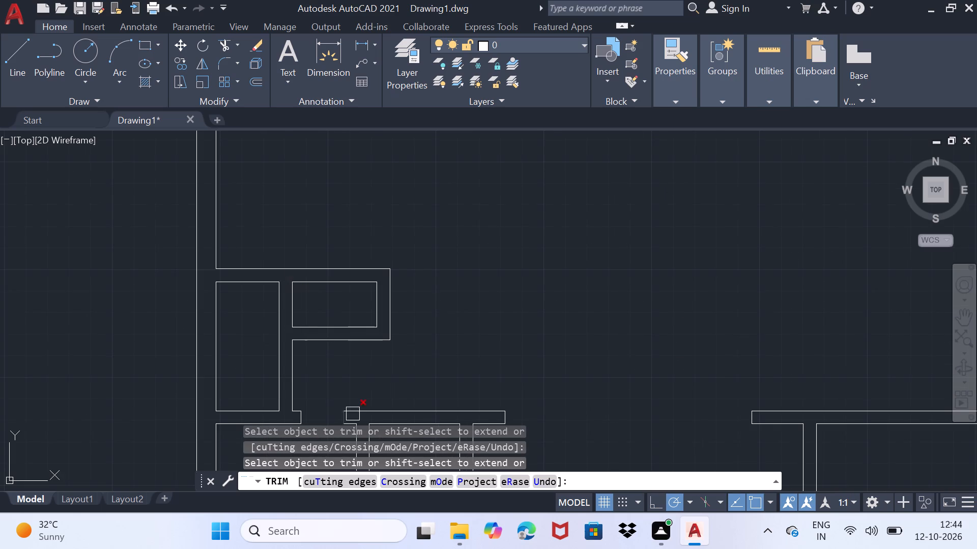
middle_drag(358, 391, 429, 303)
key(space)
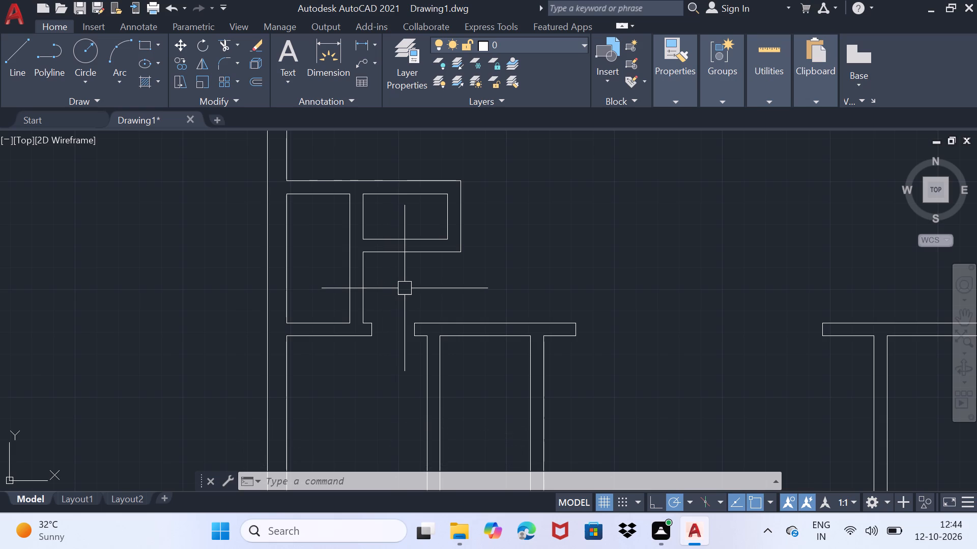
Draw a vertical construction line across the new enclosure's bottom wall, near its junction with the neighbouring small room.
scroll(405, 288, up, 1)
middle_drag(405, 288, 415, 340)
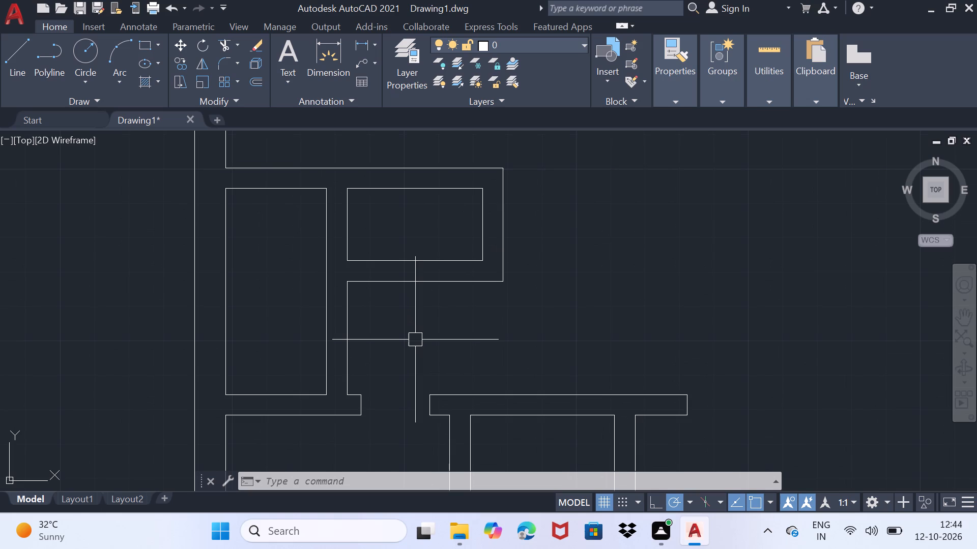
key(l)
key(Return)
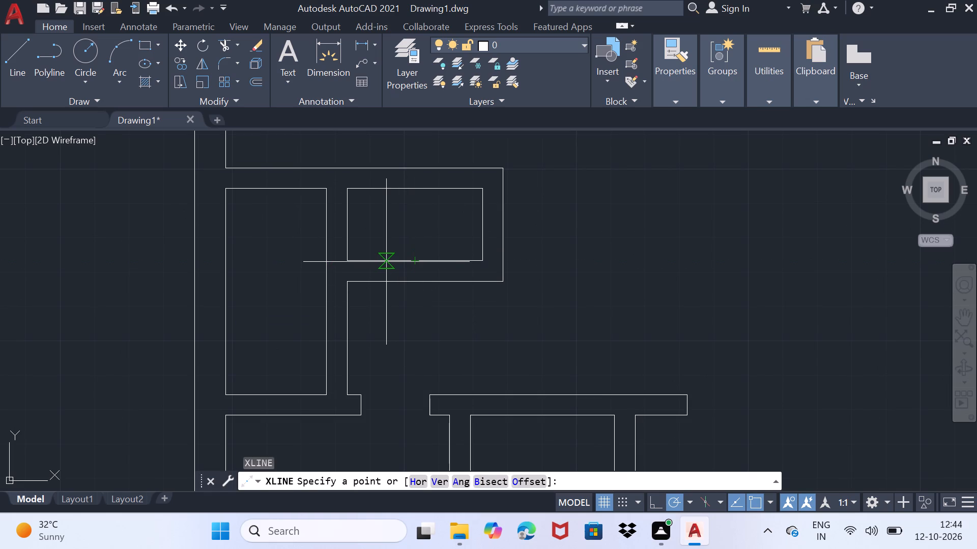
click(386, 262)
click(386, 285)
key(space)
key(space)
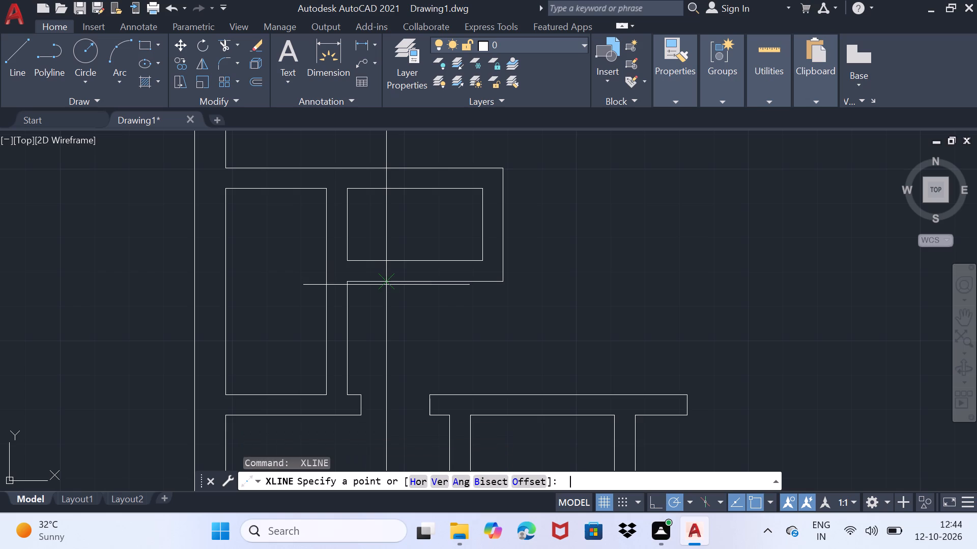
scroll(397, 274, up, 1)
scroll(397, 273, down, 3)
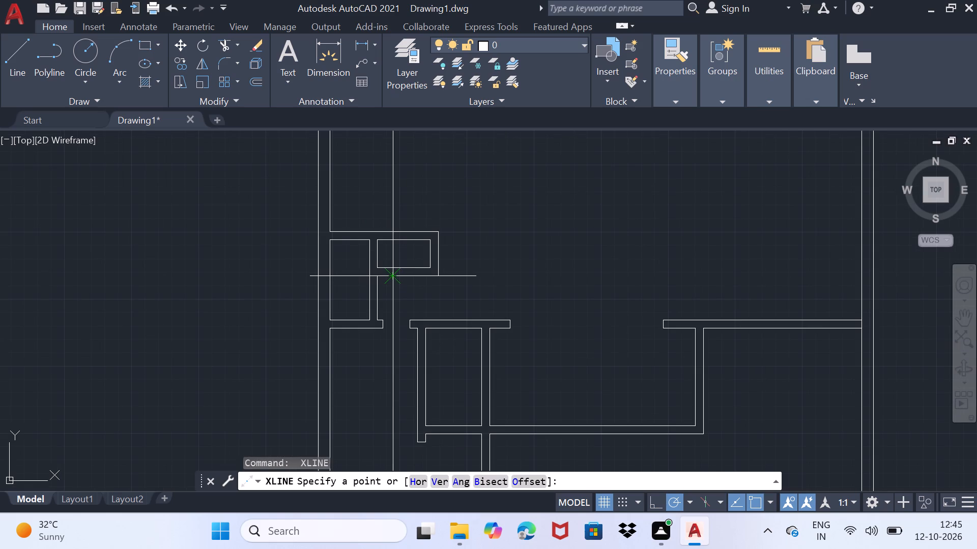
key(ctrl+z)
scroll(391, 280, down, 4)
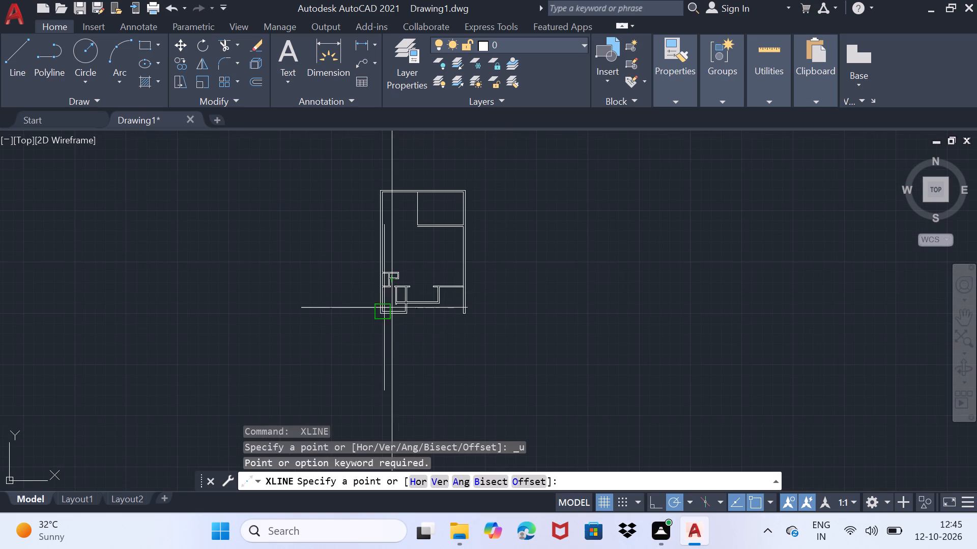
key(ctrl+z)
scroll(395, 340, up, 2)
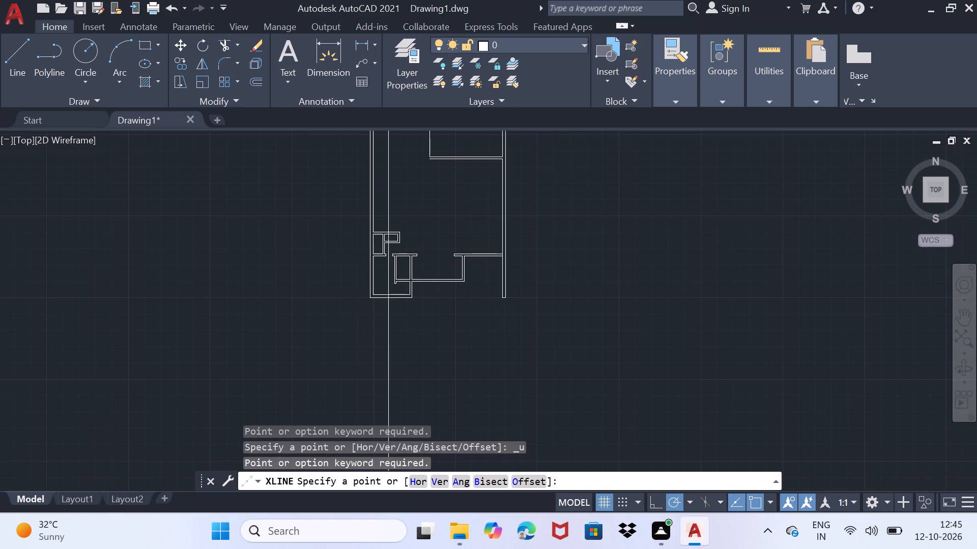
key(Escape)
Trim away every segment of the vertical construction line, from below the plan up through the exterior wall and the new enclosure.
text(tr)
key(Return)
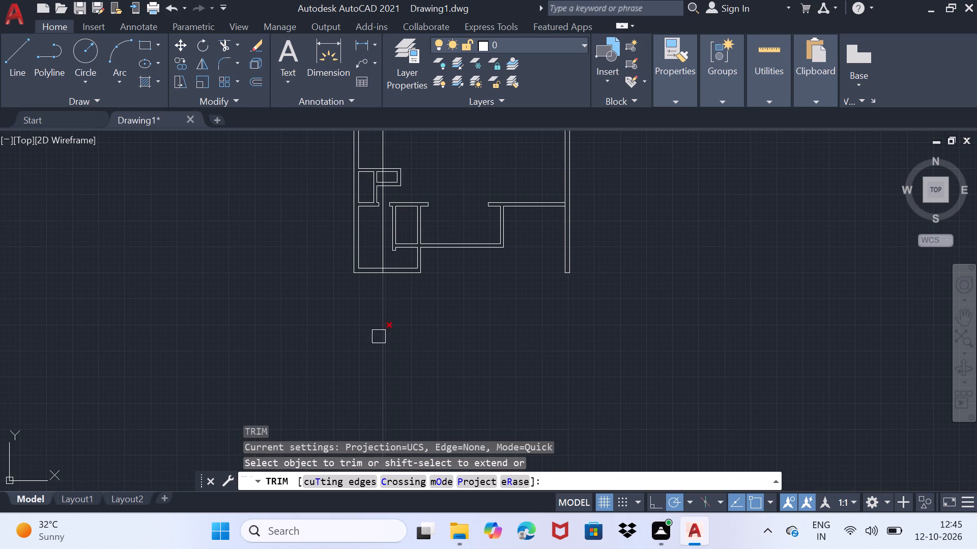
drag(379, 337, 389, 335)
click(381, 246)
scroll(381, 246, up, 1)
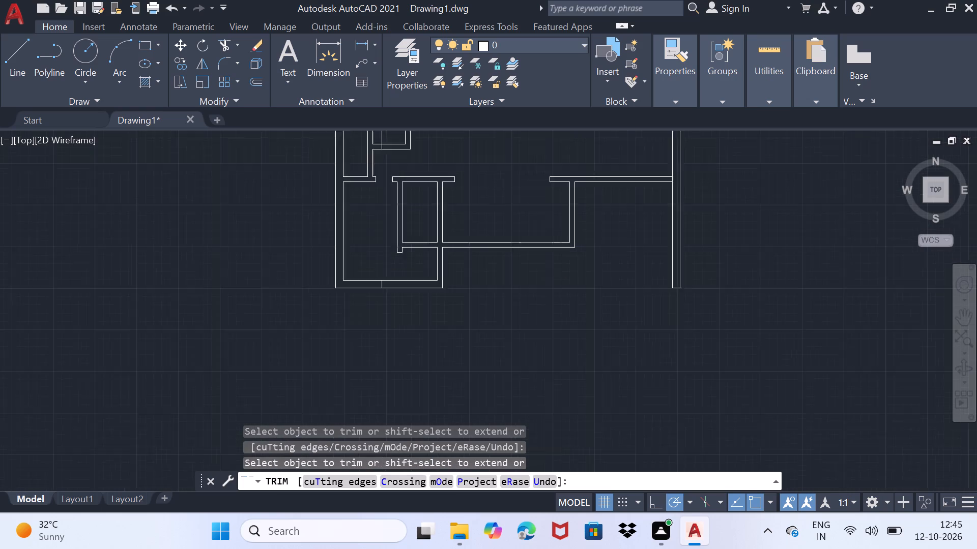
scroll(381, 246, up, 1)
scroll(374, 316, up, 2)
click(384, 298)
scroll(383, 240, down, 3)
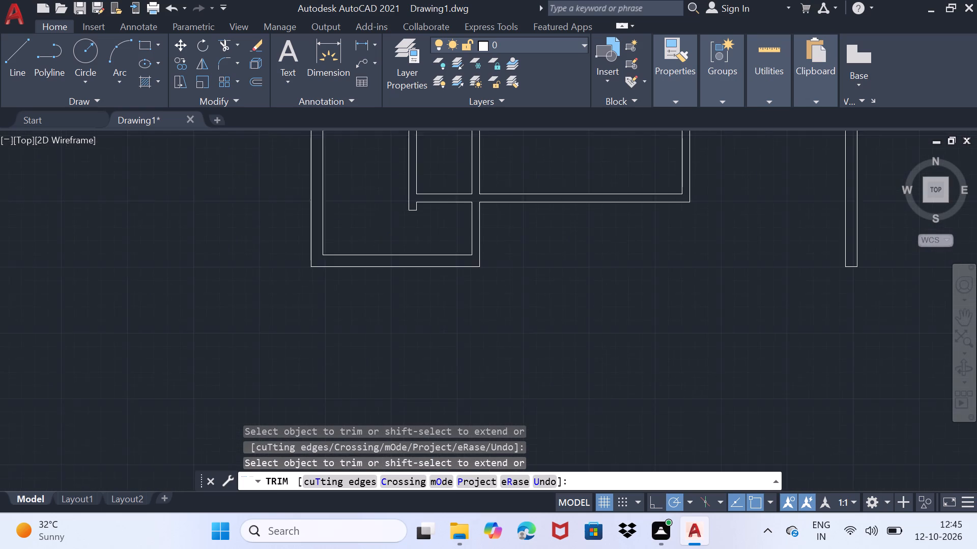
middle_drag(381, 227, 355, 455)
click(360, 248)
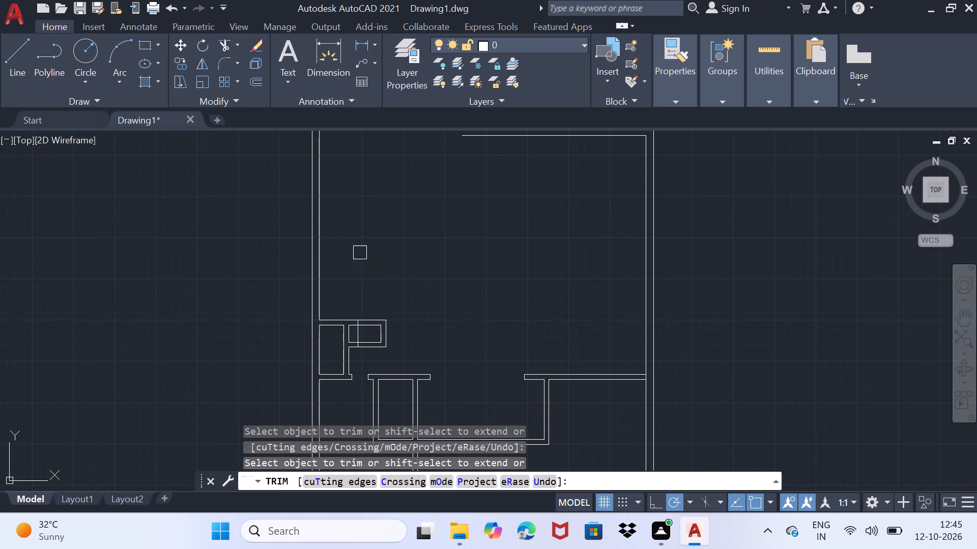
scroll(360, 255, up, 1)
middle_drag(361, 266, 386, 172)
scroll(363, 232, up, 4)
middle_drag(379, 261, 382, 255)
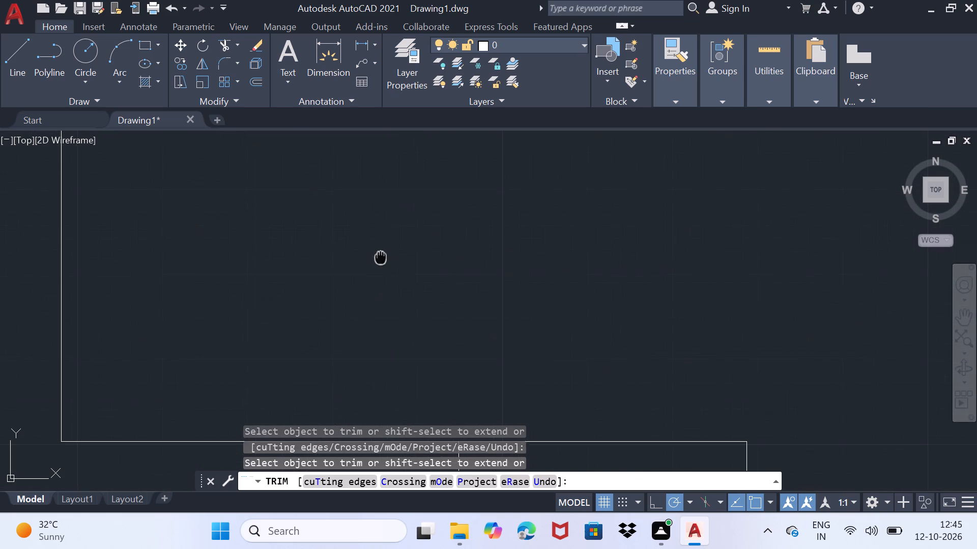
middle_drag(382, 255, 395, 67)
click(474, 269)
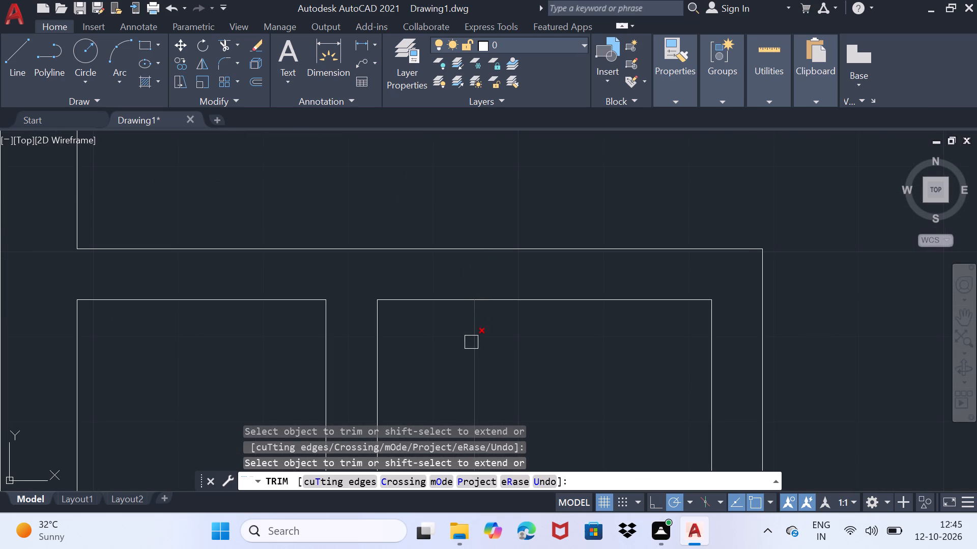
middle_click(471, 342)
click(472, 341)
middle_drag(470, 356, 457, 127)
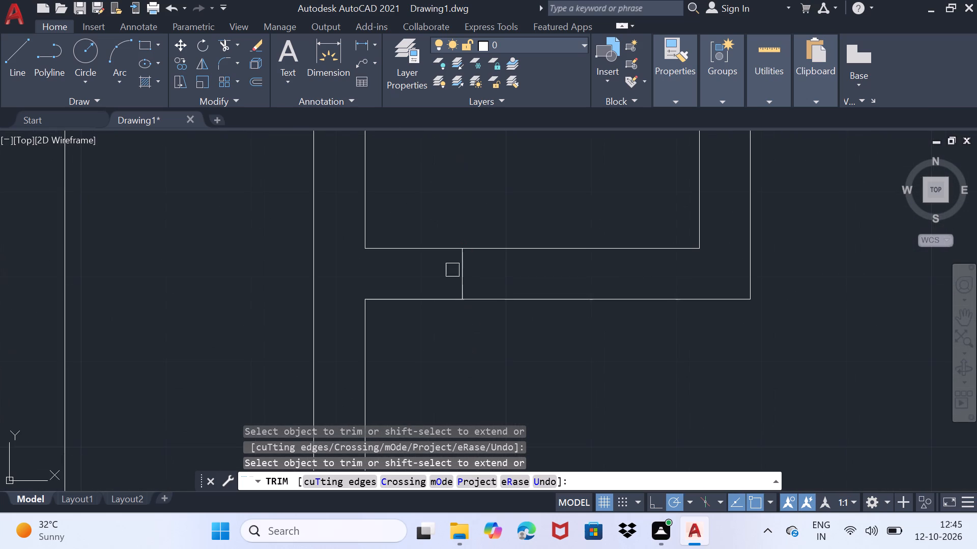
click(456, 272)
scroll(435, 309, down, 3)
middle_drag(459, 338, 461, 178)
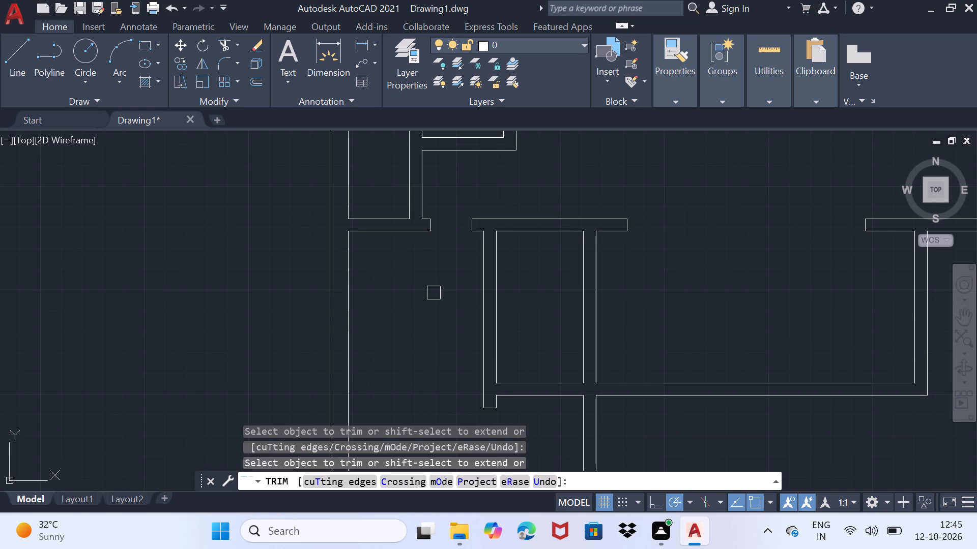
key(space)
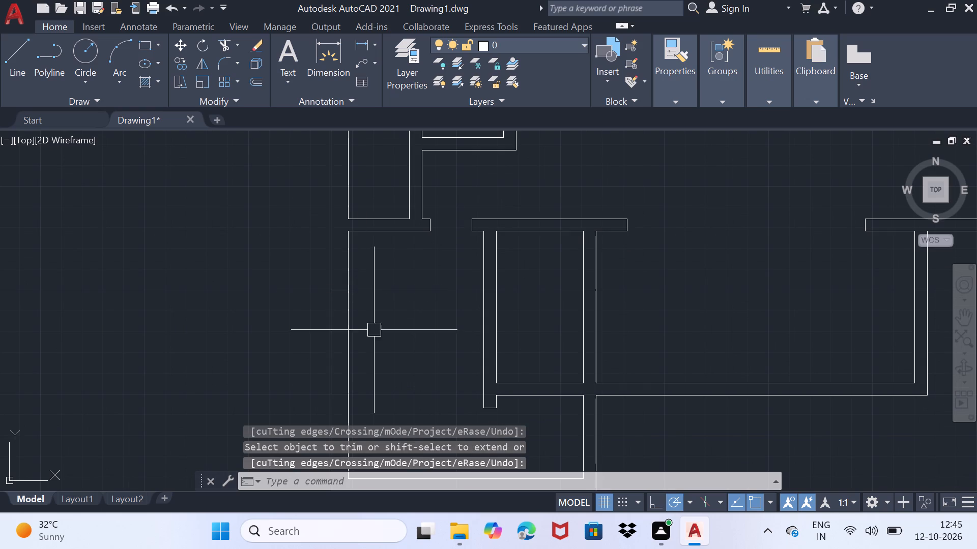
Draw a short horizontal line across the 6" vertical partition between the narrow room and the wider room, below its midpoint.
middle_drag(381, 327, 353, 306)
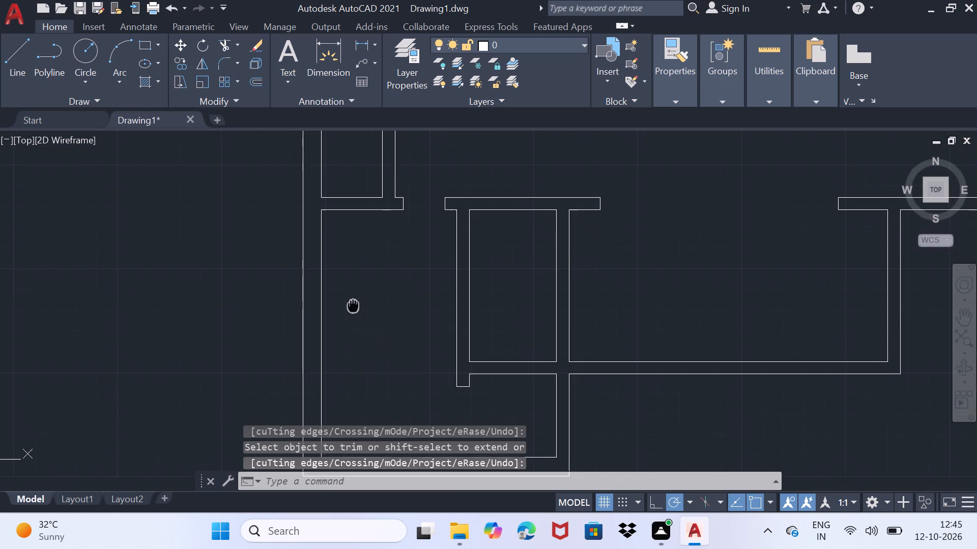
middle_drag(353, 306, 311, 301)
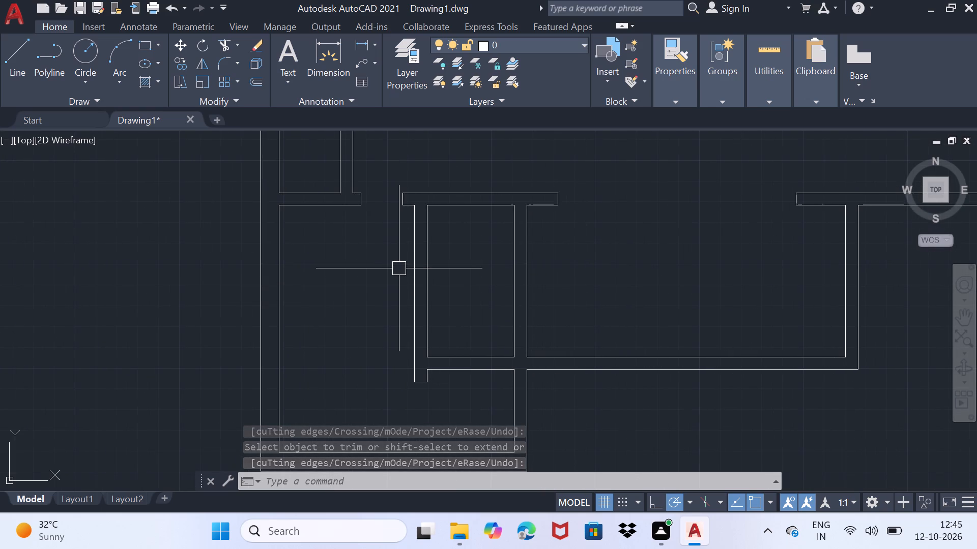
key(l)
key(Return)
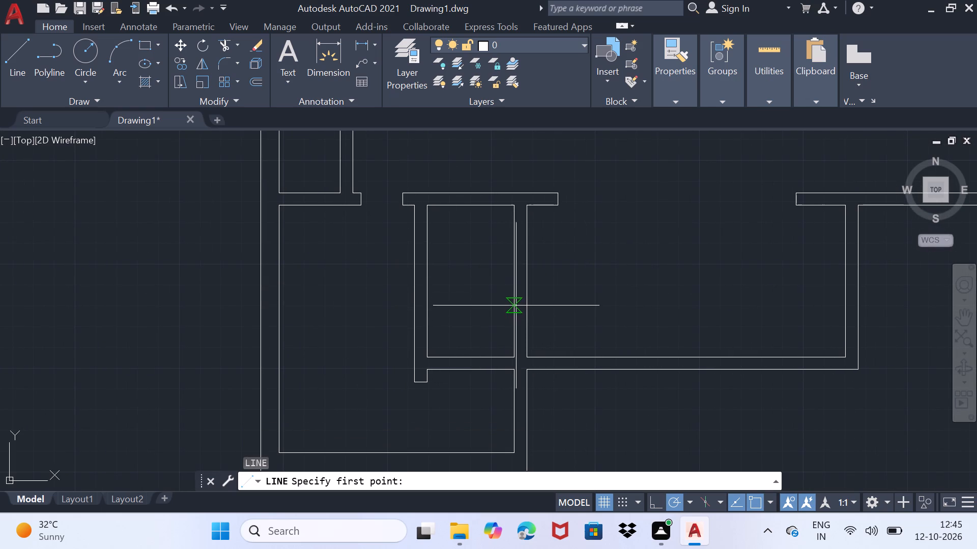
click(513, 316)
click(533, 314)
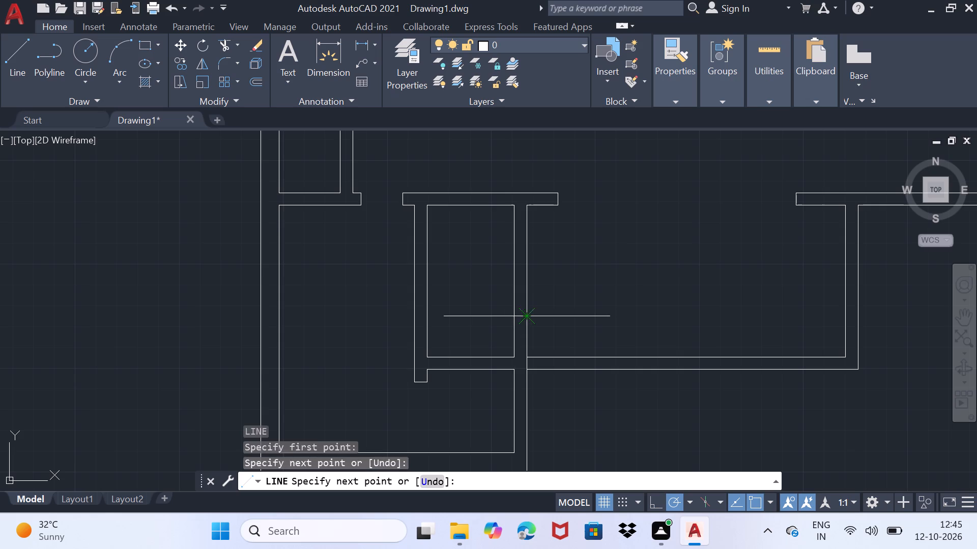
key(space)
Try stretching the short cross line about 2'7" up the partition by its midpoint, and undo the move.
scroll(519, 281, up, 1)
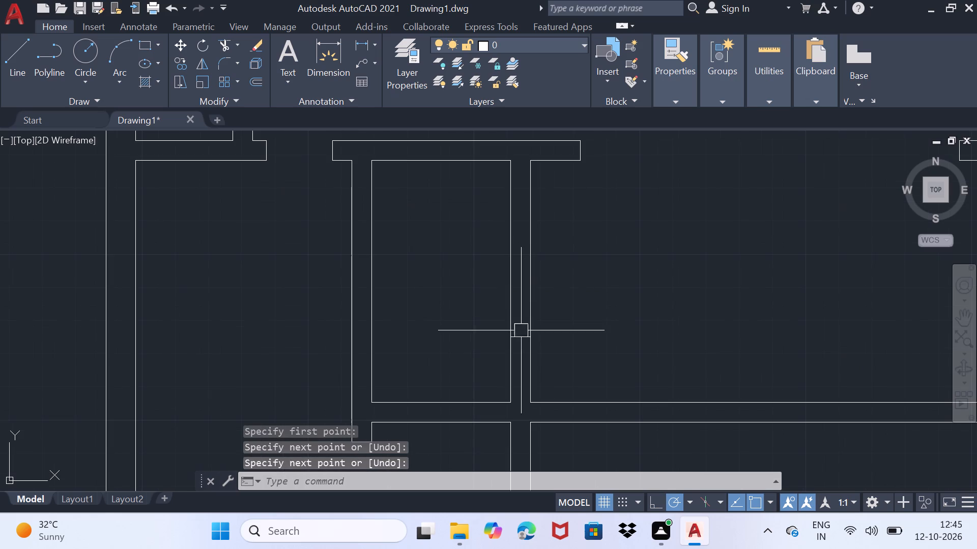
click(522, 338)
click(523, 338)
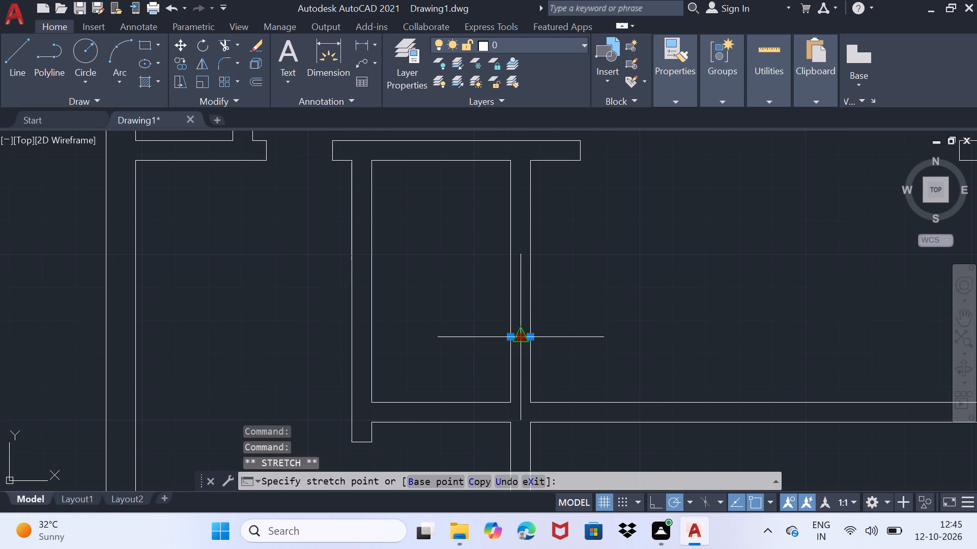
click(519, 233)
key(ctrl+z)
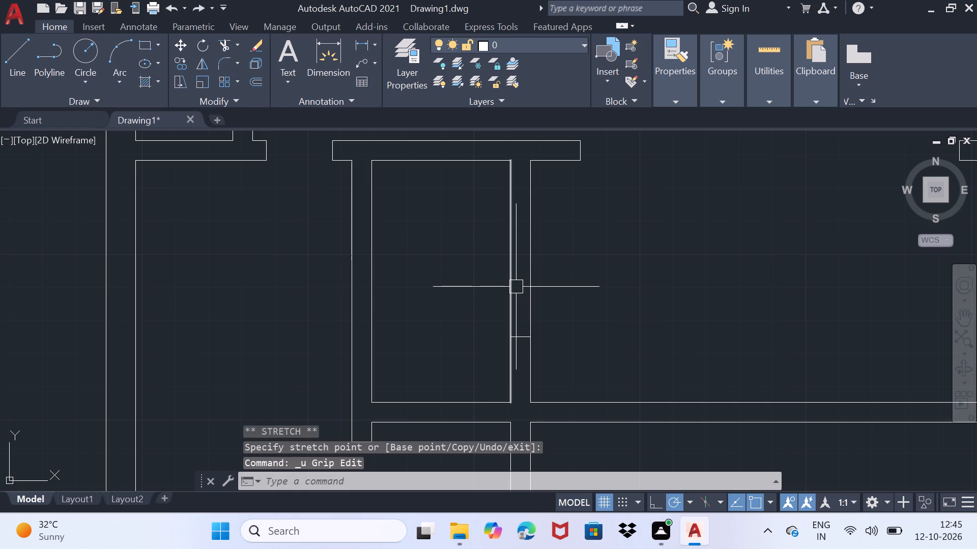
Draw a second short horizontal line across the same partition, above the first cross line.
key(l)
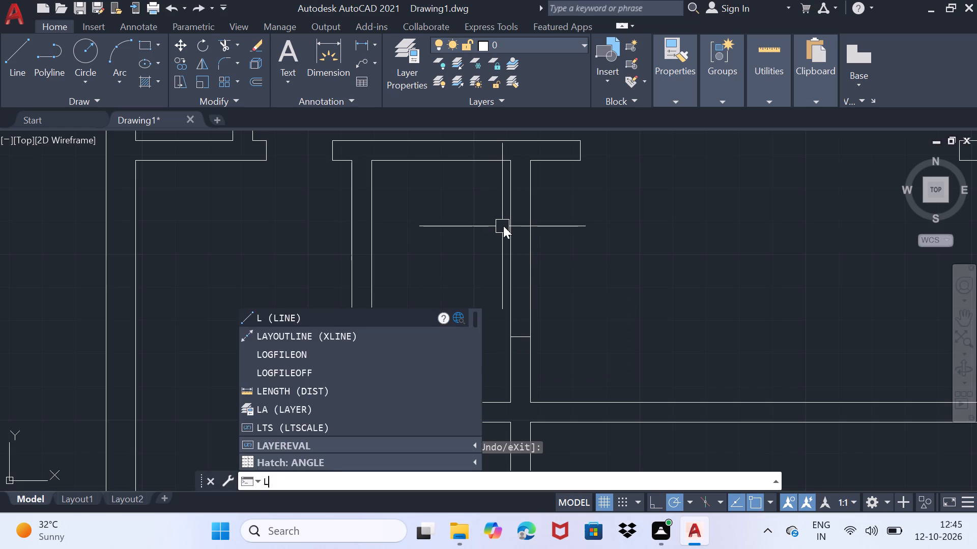
key(Return)
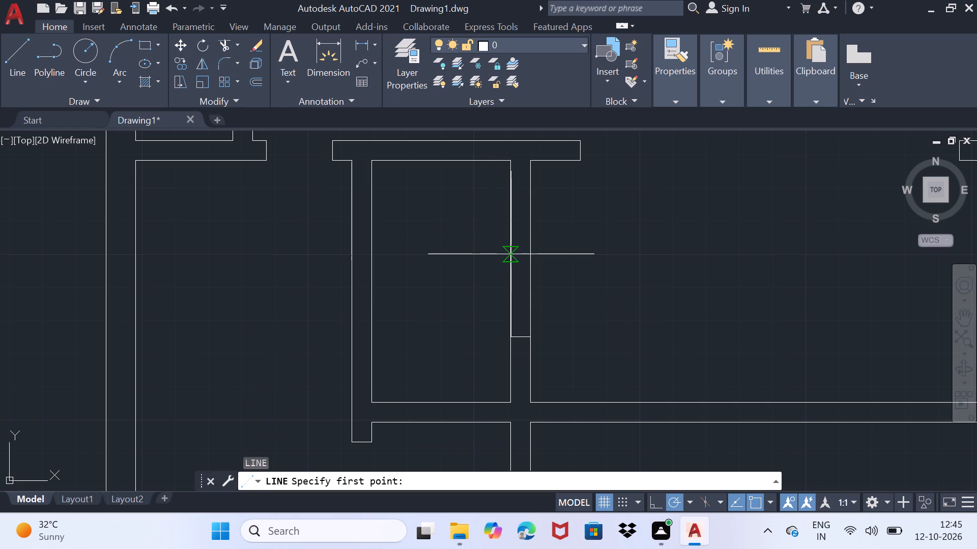
click(511, 254)
click(530, 254)
key(space)
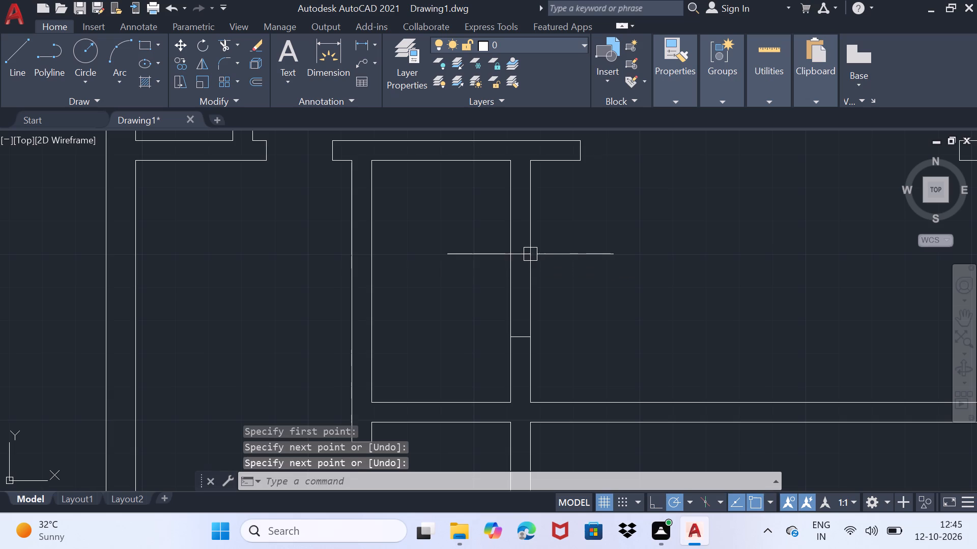
Trim both partition faces between the two cross lines to open a doorway from the narrow room to the wider room.
scroll(510, 273, up, 1)
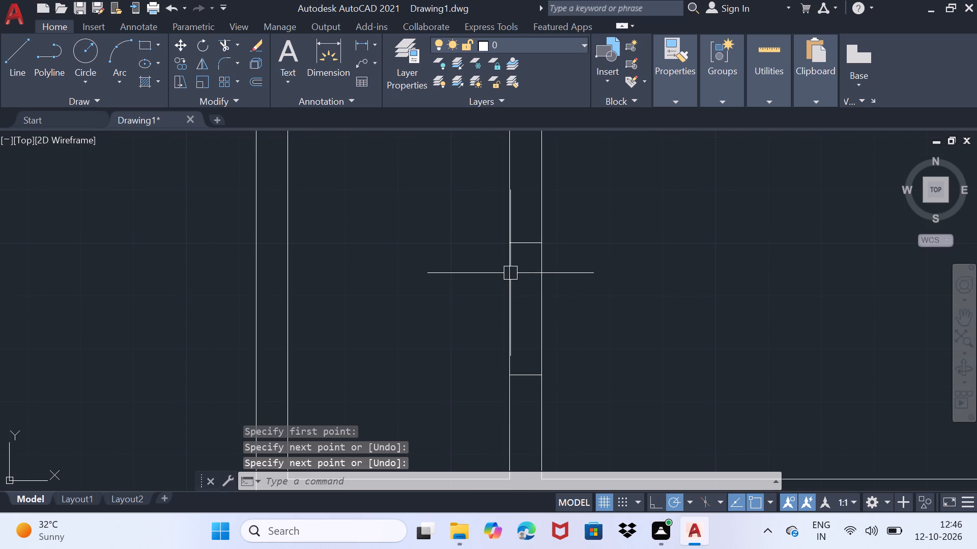
text(tr)
key(Return)
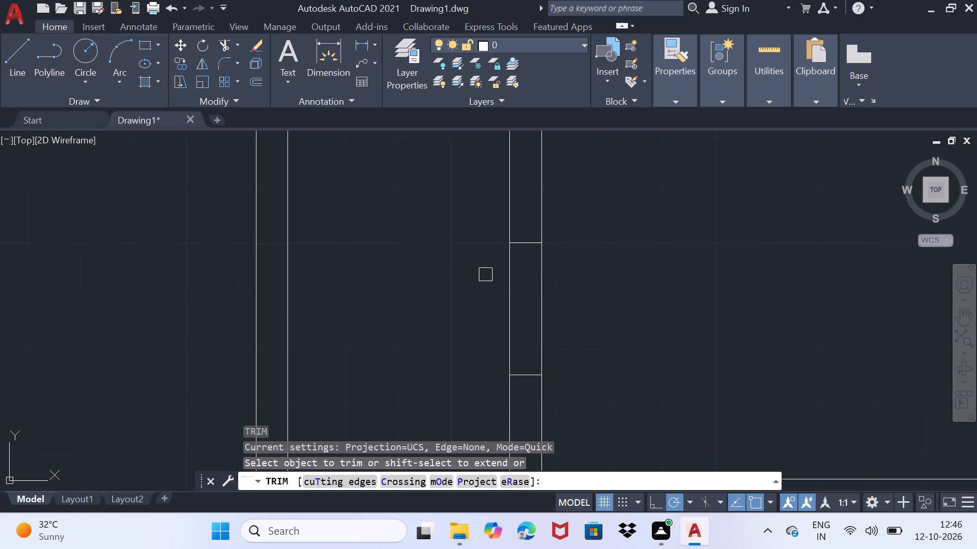
drag(483, 277, 620, 296)
drag(532, 322, 537, 320)
drag(536, 326, 581, 319)
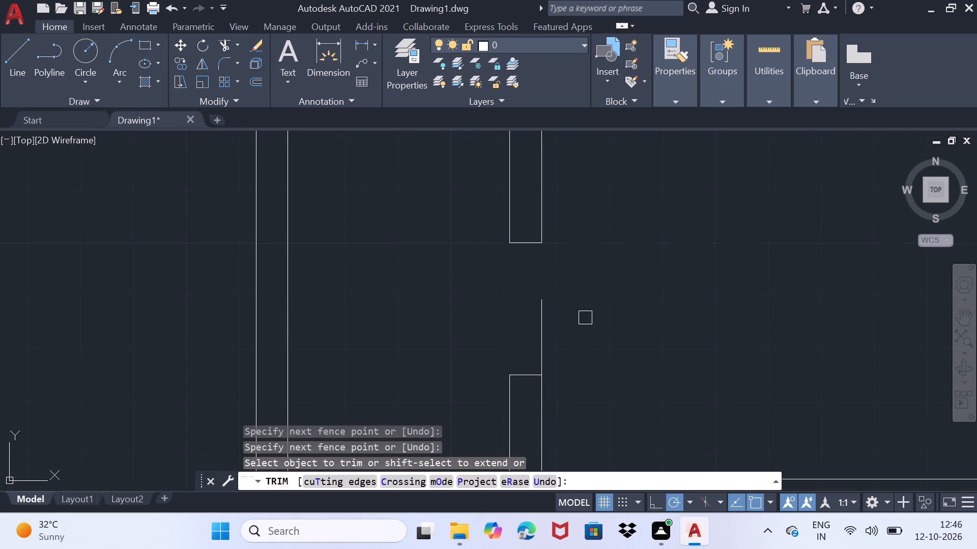
click(540, 324)
scroll(549, 315, down, 3)
middle_drag(592, 314, 584, 207)
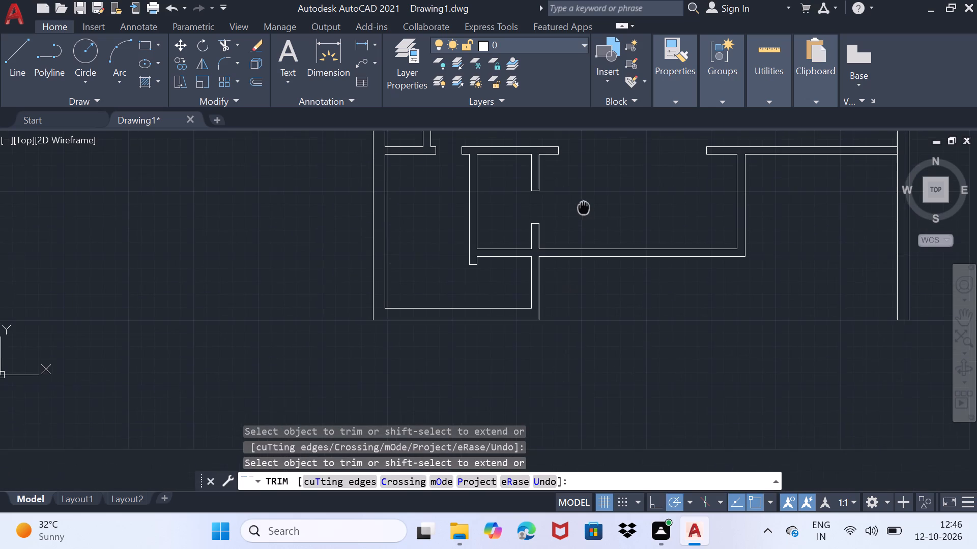
middle_drag(584, 207, 583, 208)
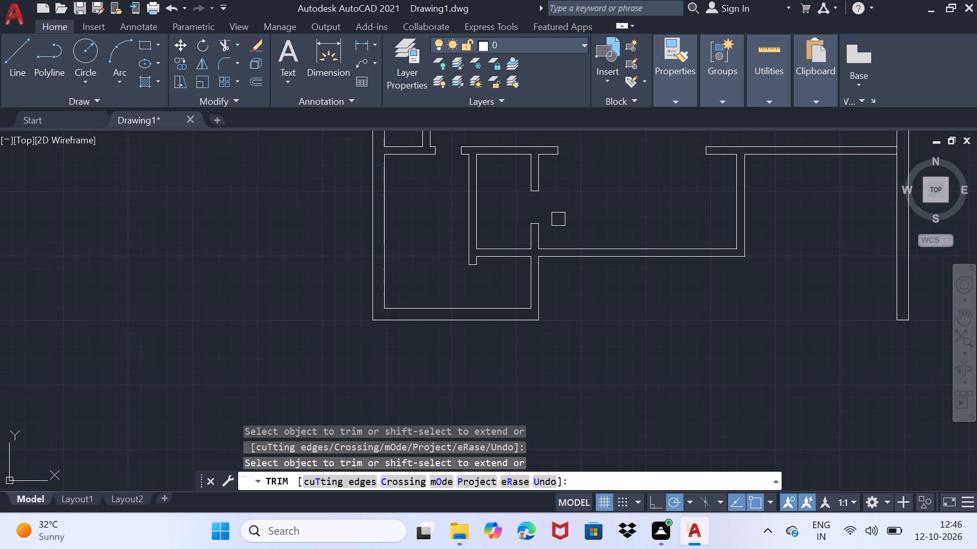
Trim the east exterior wall's inner face line below the horizontal partition, along with the wall's bottom end cap.
middle_drag(558, 219, 445, 295)
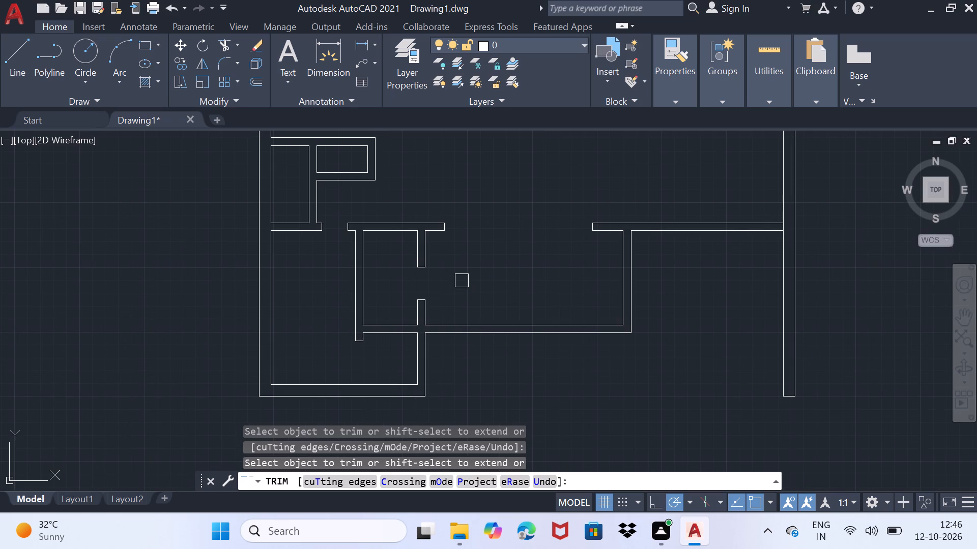
click(780, 307)
click(779, 393)
click(781, 398)
middle_drag(758, 294, 710, 334)
scroll(713, 330, up, 1)
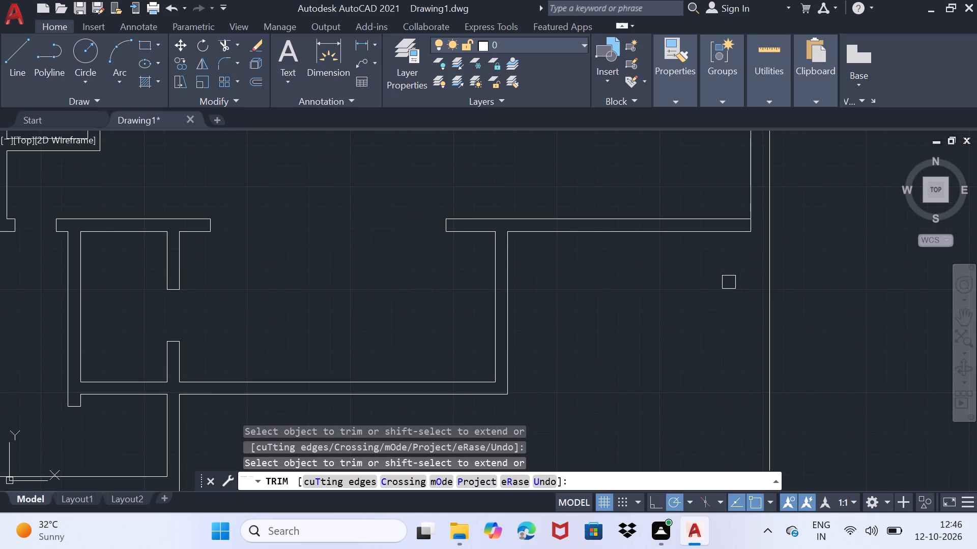
scroll(567, 325, down, 2)
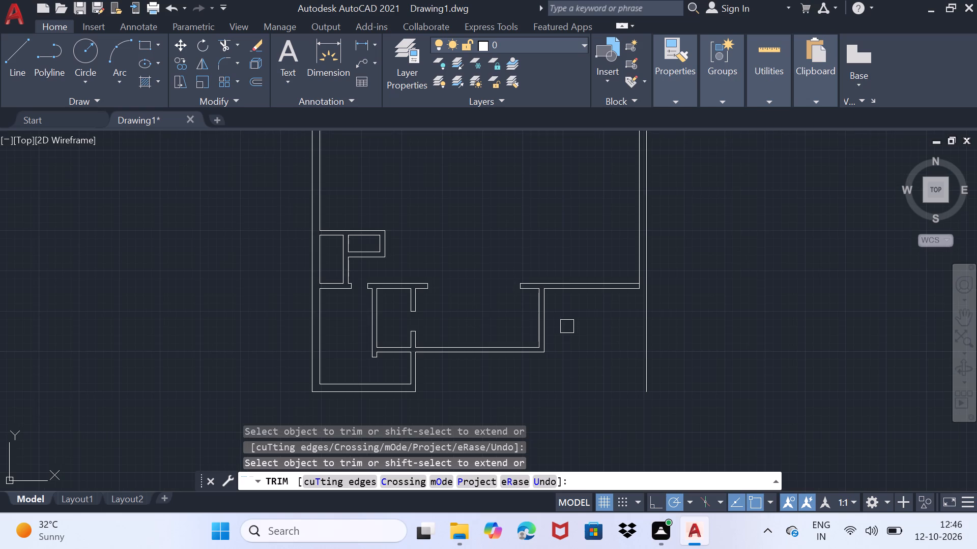
key(space)
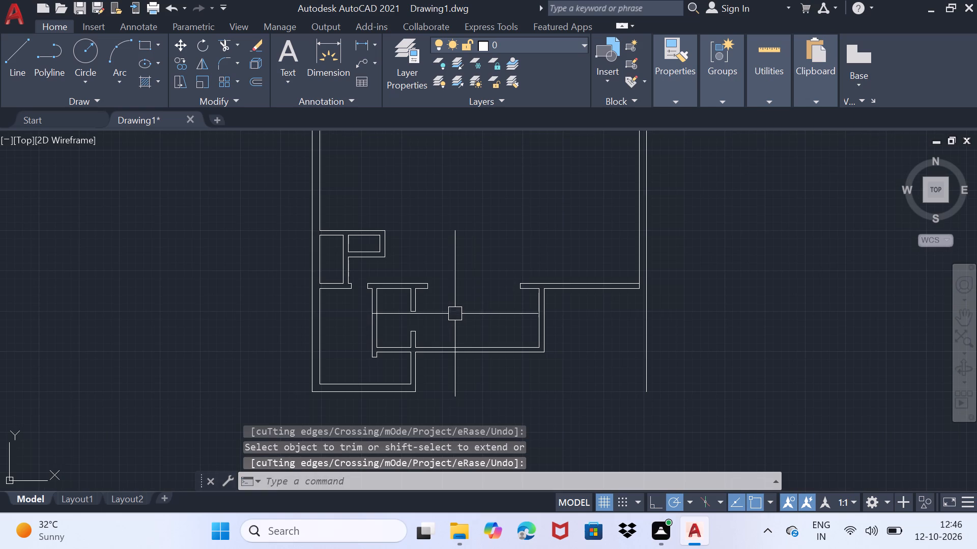
Draw a short vertical line across the 6" bottom wall of the new enclosure, between its inner and outer faces.
middle_drag(455, 313, 573, 323)
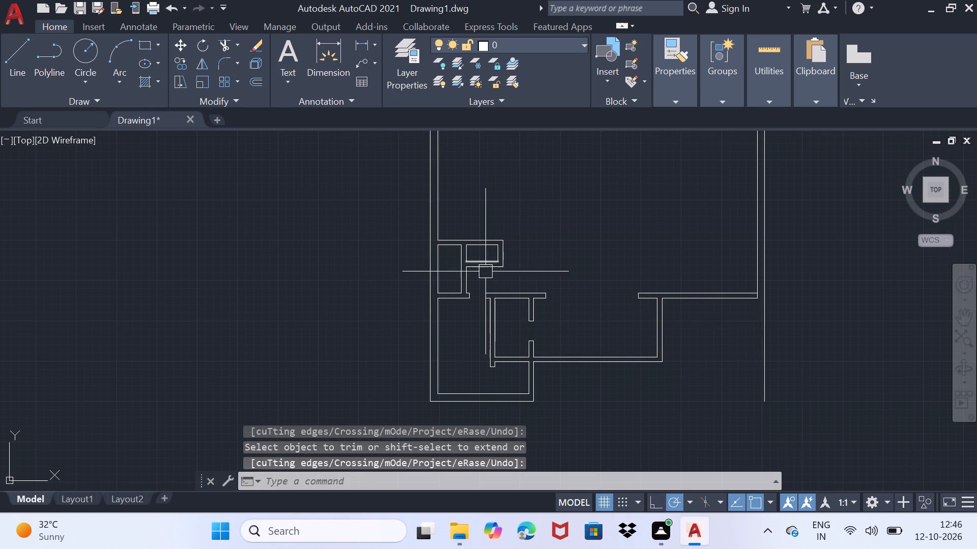
scroll(482, 274, up, 6)
scroll(483, 274, down, 1)
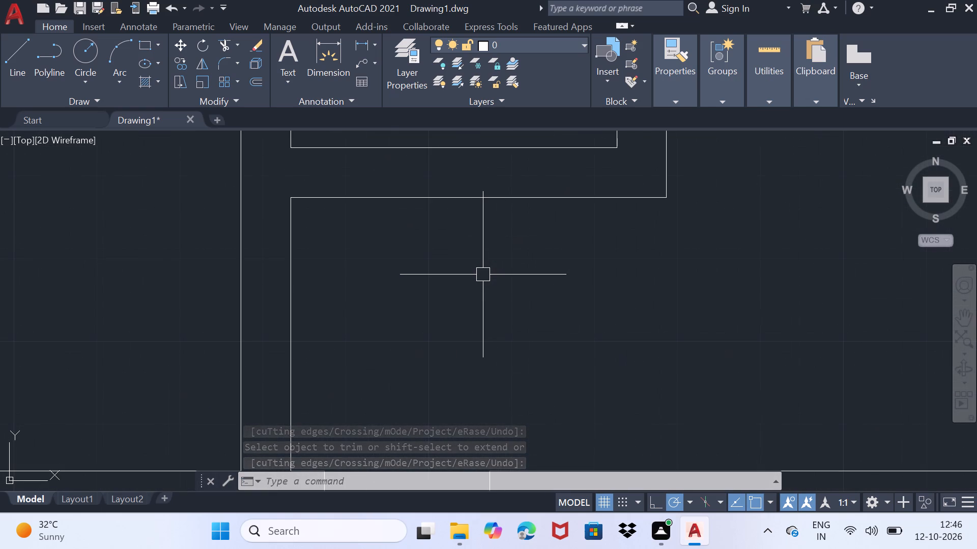
middle_drag(483, 274, 465, 307)
middle_drag(488, 245, 492, 312)
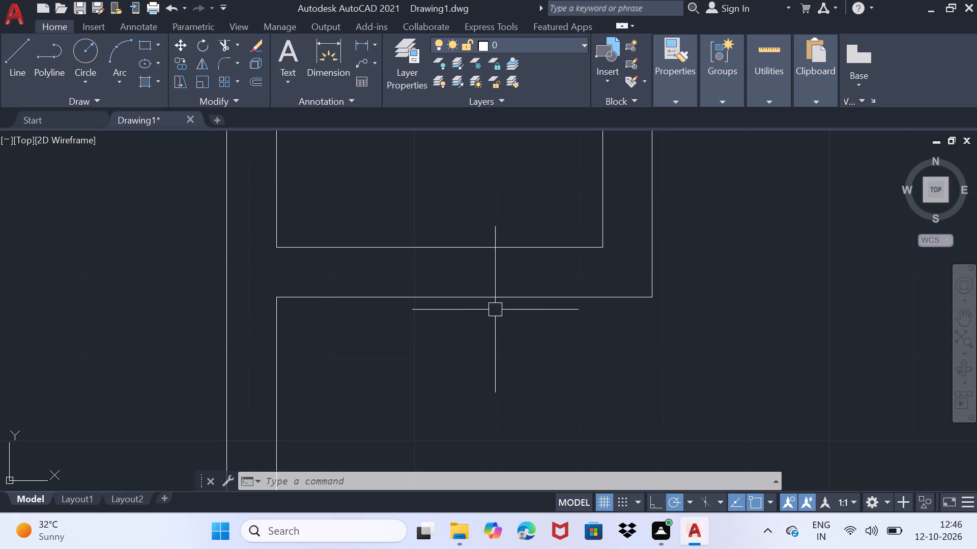
key(l)
key(Return)
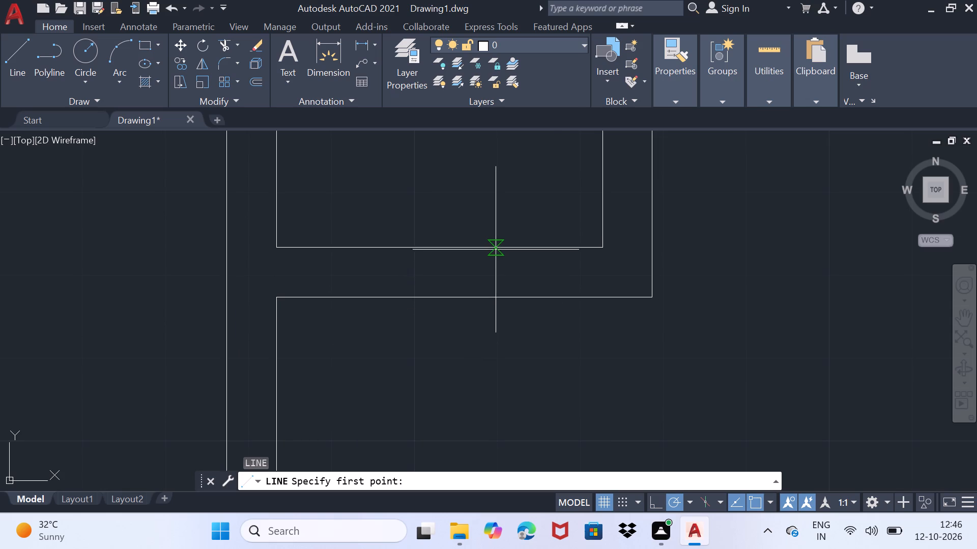
drag(495, 247, 498, 253)
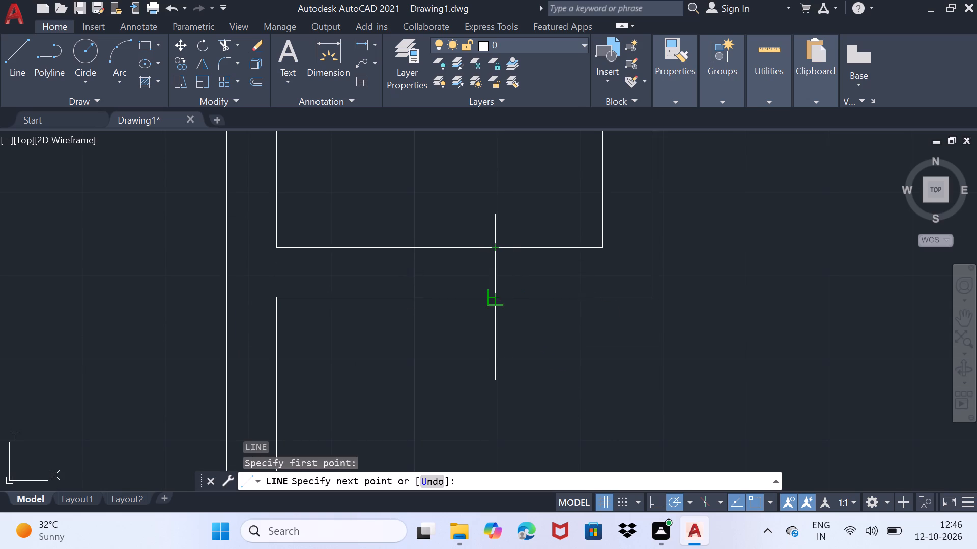
click(497, 297)
key(space)
middle_drag(428, 267, 499, 275)
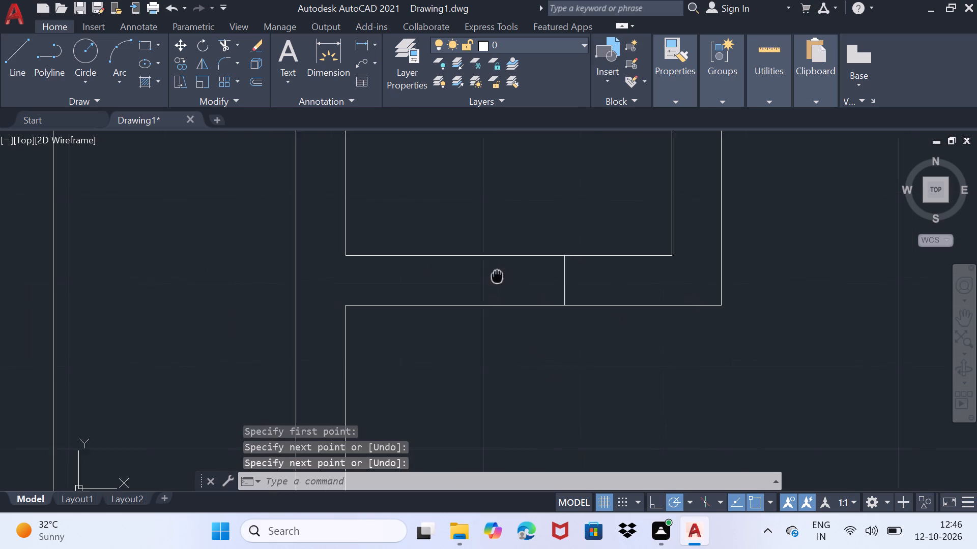
Offset the short cross line in the small enclosure's bottom wall 2' to the west.
middle_drag(499, 275, 555, 290)
scroll(613, 312, up, 1)
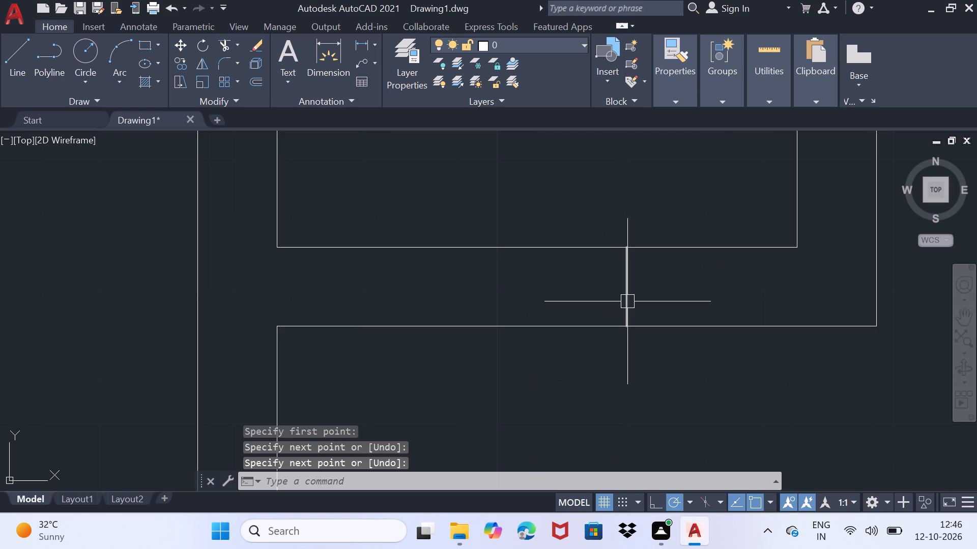
click(627, 301)
key(Escape)
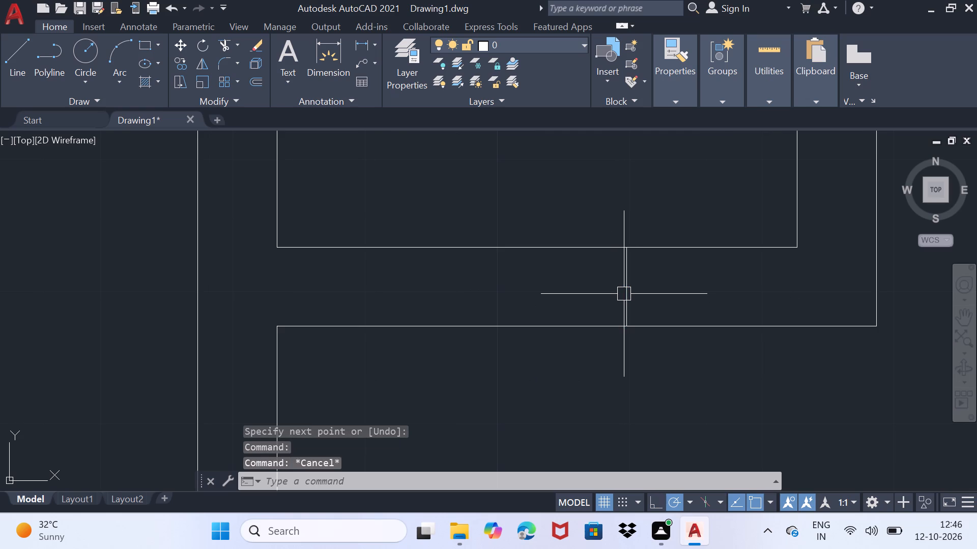
key(o)
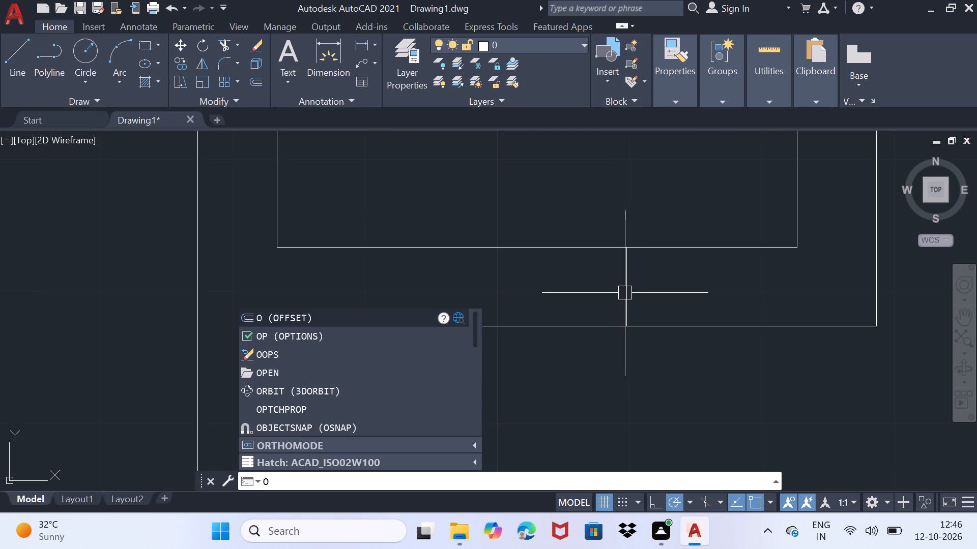
key(f)
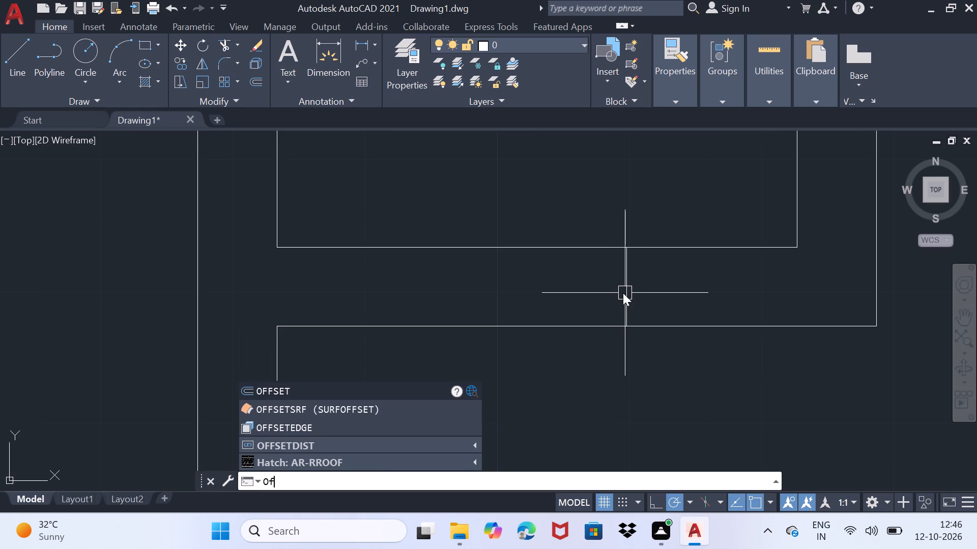
key(Return)
click(628, 286)
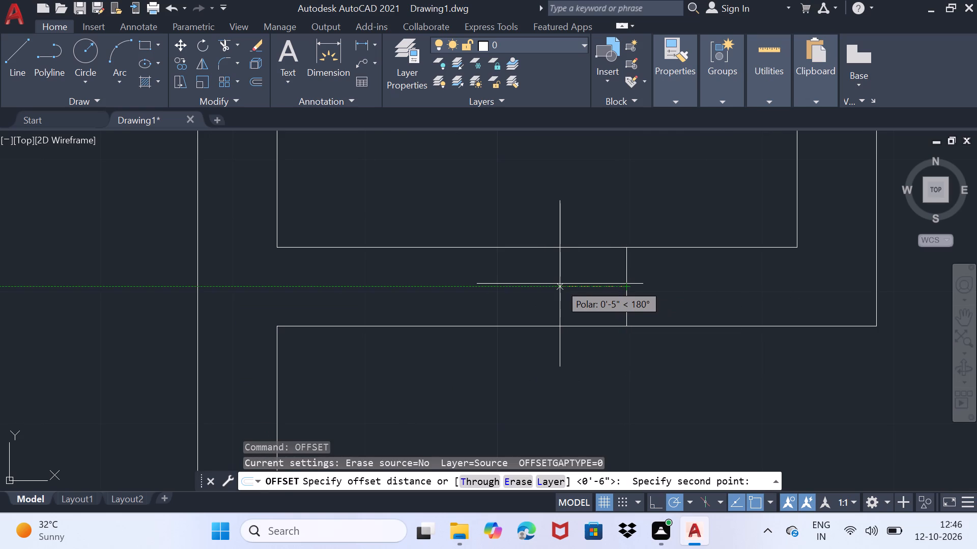
key(2)
key(apostrophe)
key(Return)
click(628, 289)
click(575, 288)
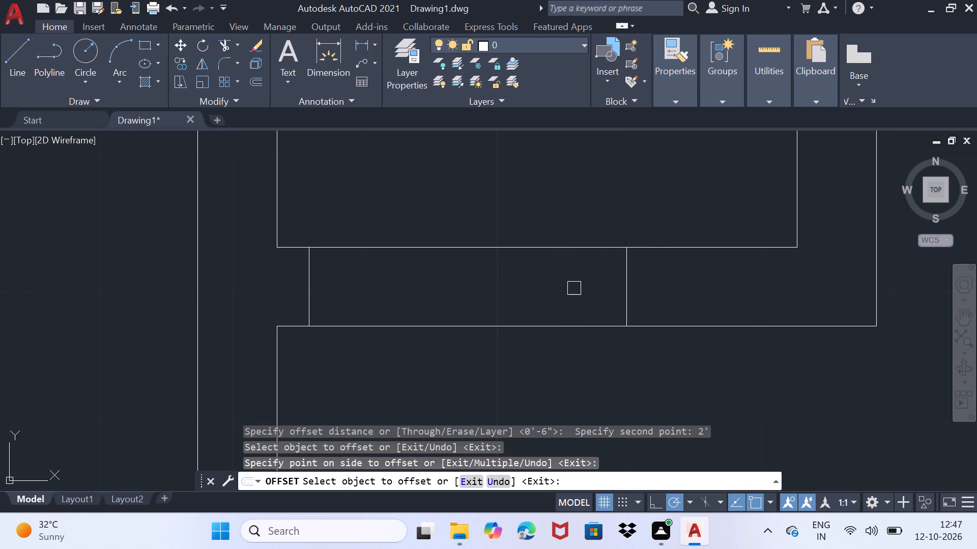
Draw a short horizontal line across the east exterior wall, extending the horizontal partition's lower face to the outer wall face.
scroll(555, 287, down, 2)
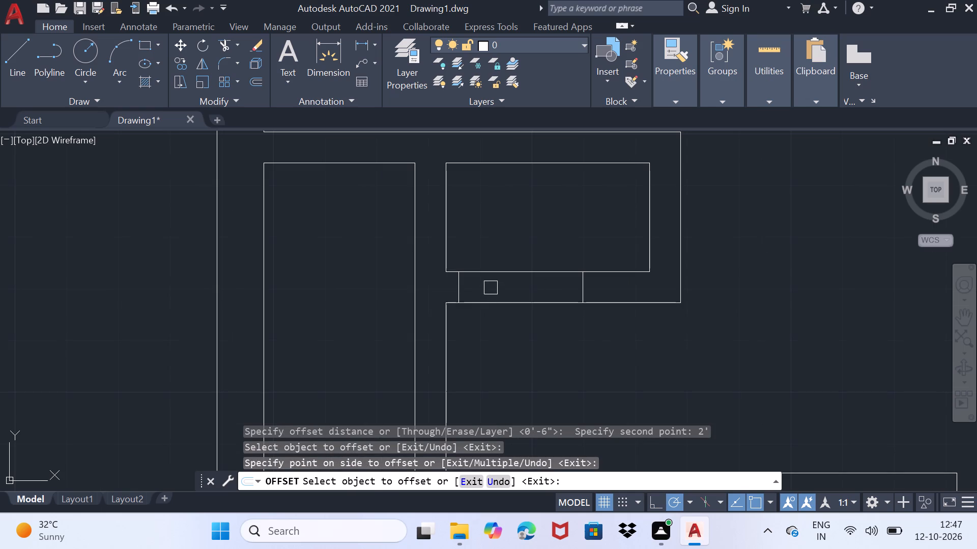
scroll(491, 286, down, 2)
middle_drag(570, 316, 418, 234)
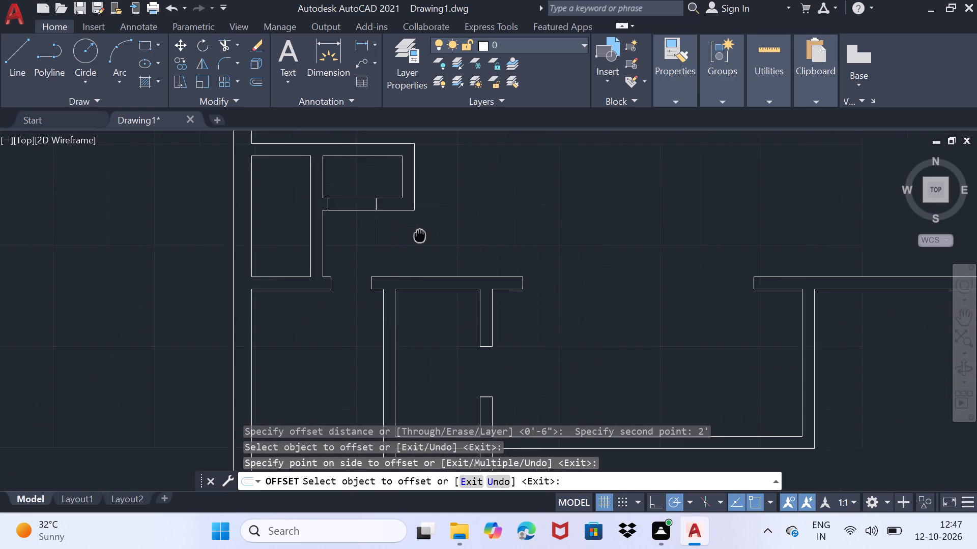
middle_drag(418, 234, 103, 201)
scroll(103, 201, down, 1)
scroll(501, 245, up, 1)
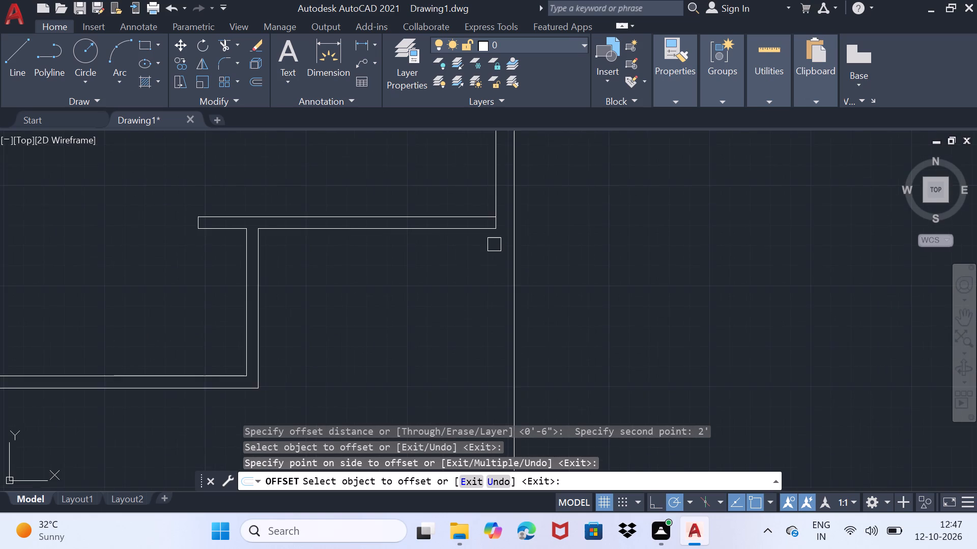
scroll(493, 244, up, 1)
key(Escape)
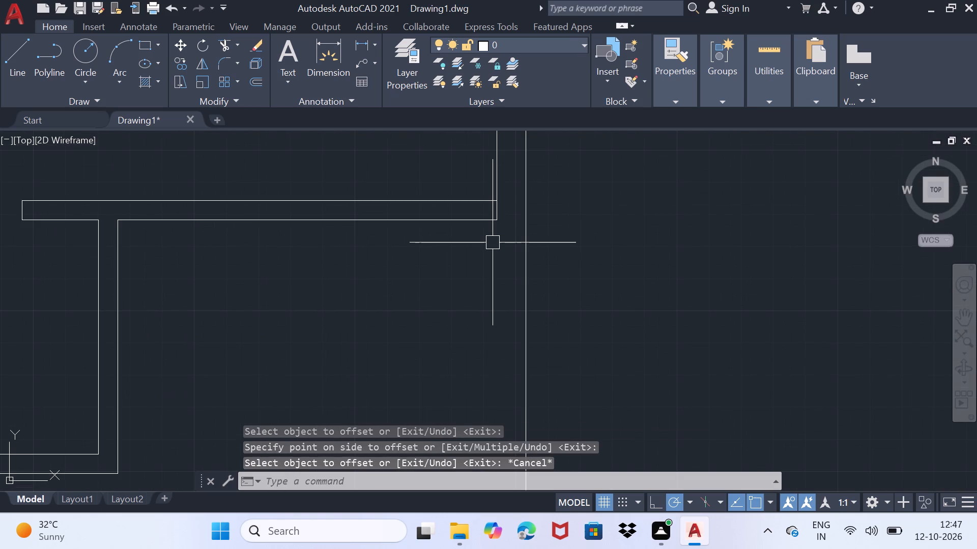
key(l)
key(Return)
click(498, 221)
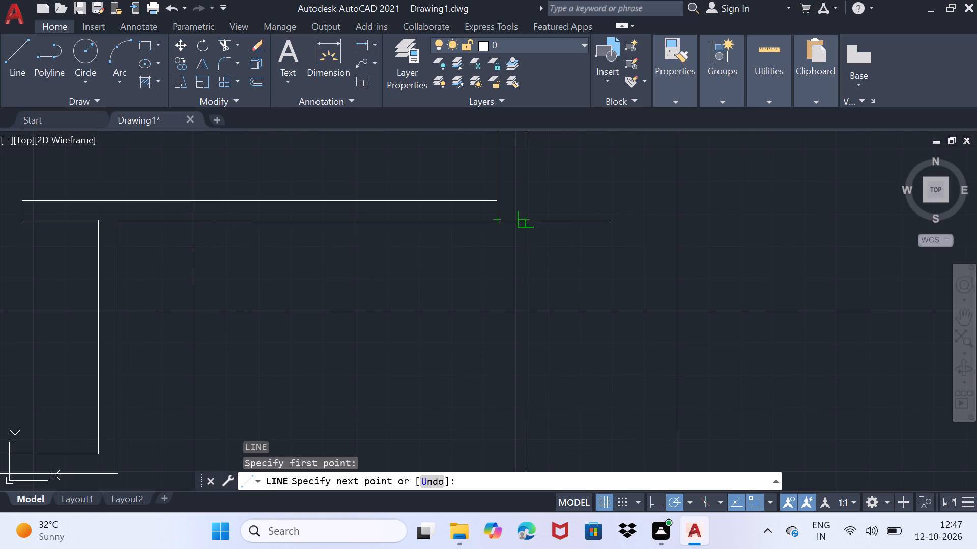
click(522, 217)
key(space)
Trim the east exterior wall's outer face line below the new closing line.
scroll(523, 236, down, 2)
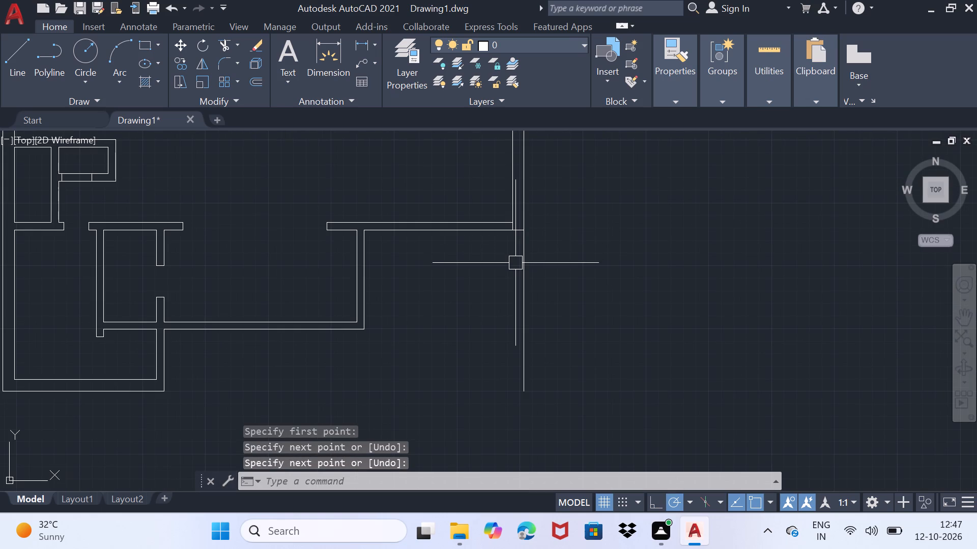
text(tr)
key(Return)
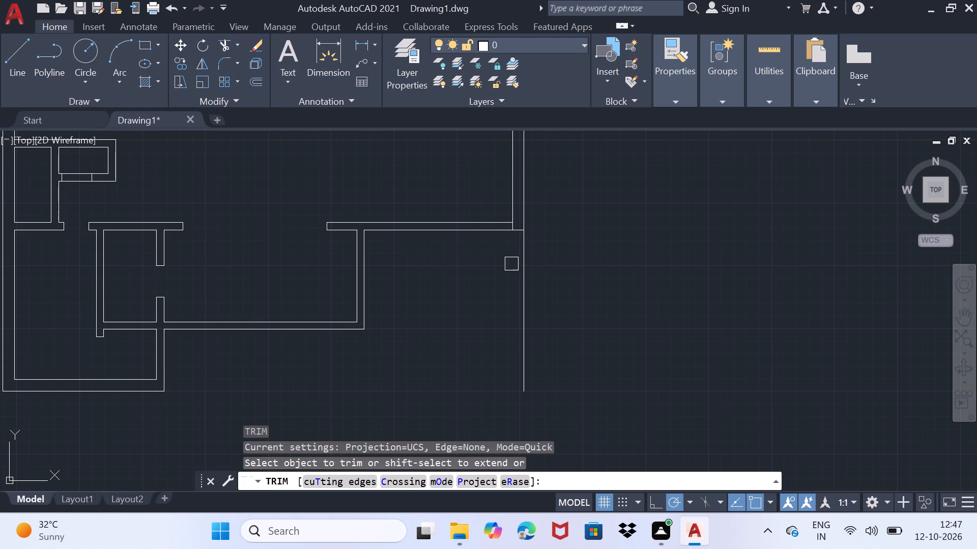
drag(514, 276, 541, 268)
Trim both faces of the small enclosure's bottom wall between the two cross lines to open a 2' doorway.
scroll(167, 283, up, 1)
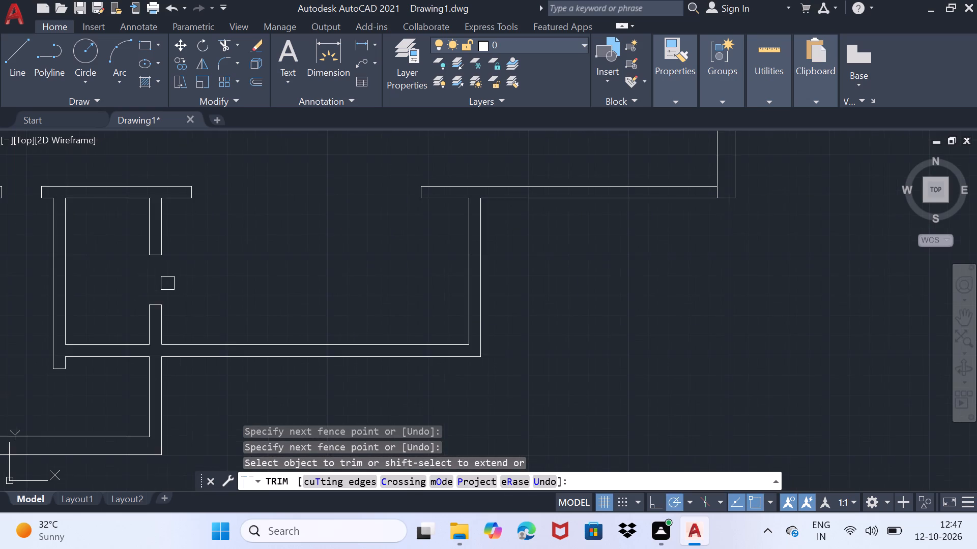
middle_drag(188, 278, 408, 392)
drag(245, 212, 245, 231)
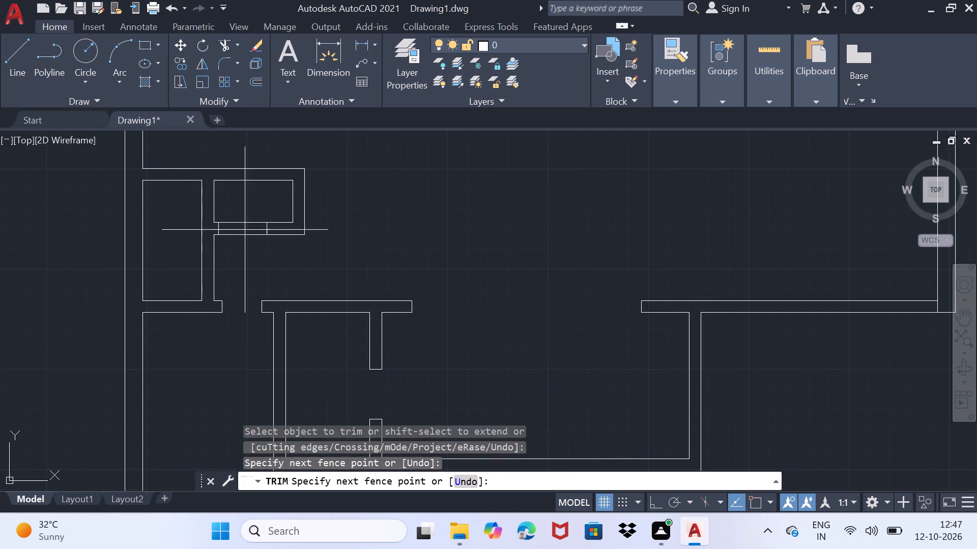
drag(245, 231, 245, 249)
scroll(243, 241, down, 1)
middle_drag(237, 250, 391, 255)
scroll(330, 210, up, 1)
key(space)
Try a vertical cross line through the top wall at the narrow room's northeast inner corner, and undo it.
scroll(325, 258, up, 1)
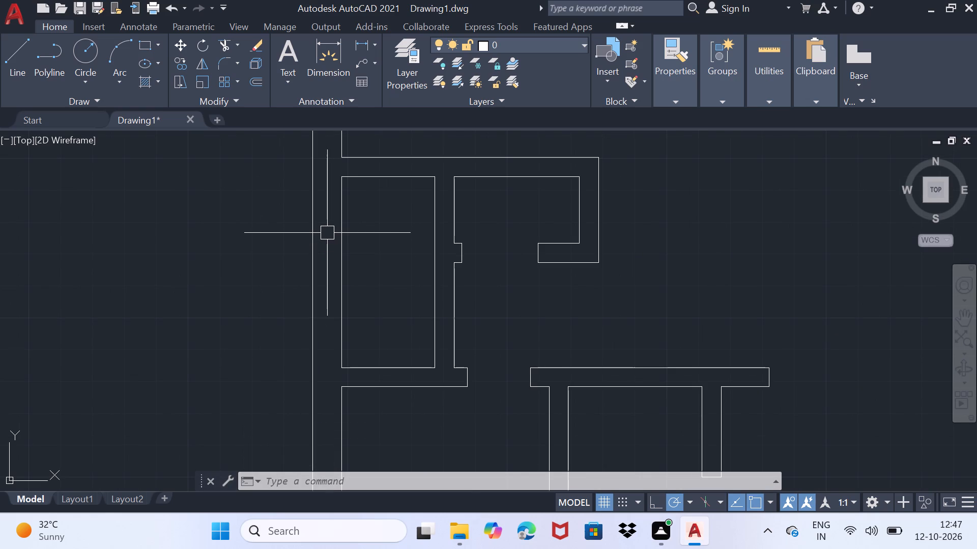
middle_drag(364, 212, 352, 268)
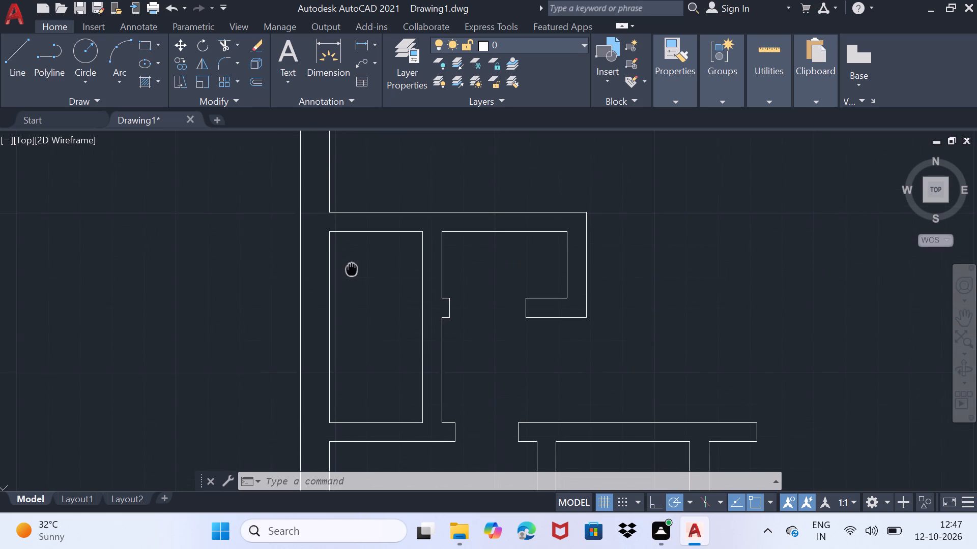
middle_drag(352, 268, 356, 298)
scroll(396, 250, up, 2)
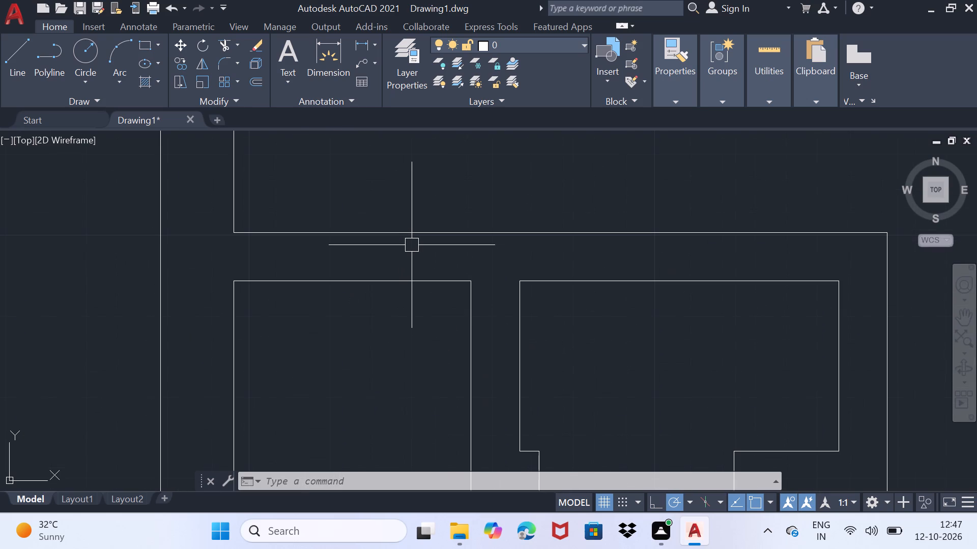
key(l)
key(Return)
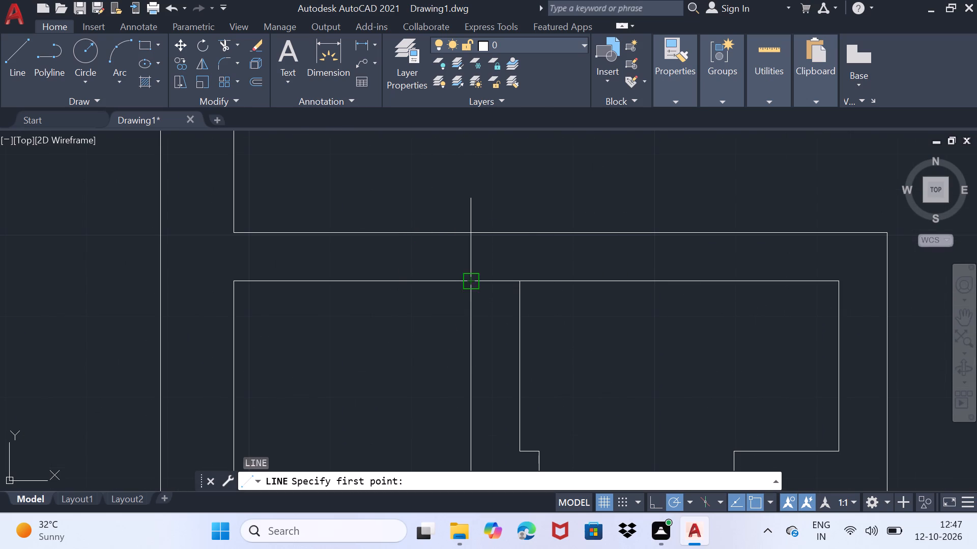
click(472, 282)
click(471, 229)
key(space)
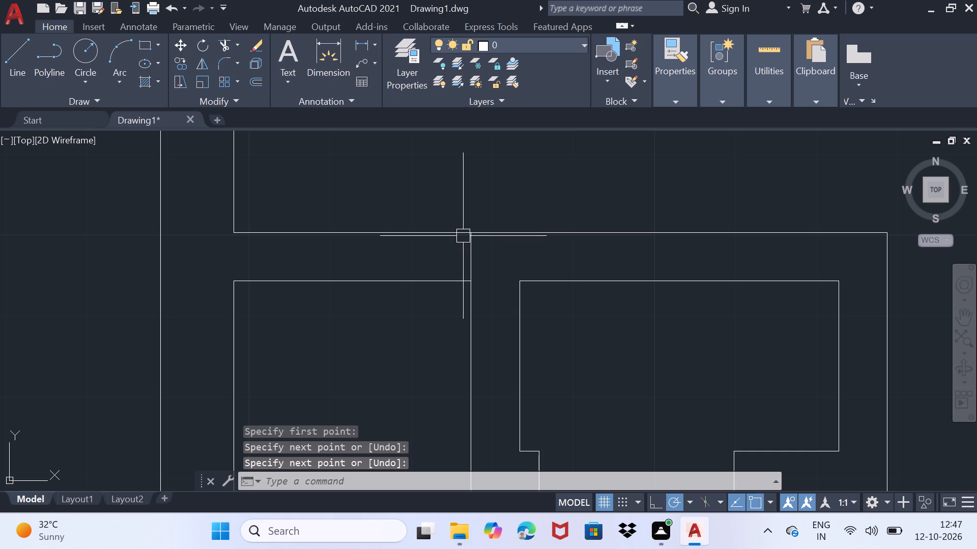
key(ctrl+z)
Draw a short vertical line across the narrow room's top wall, slightly west of the room's northeast inner corner.
key(l)
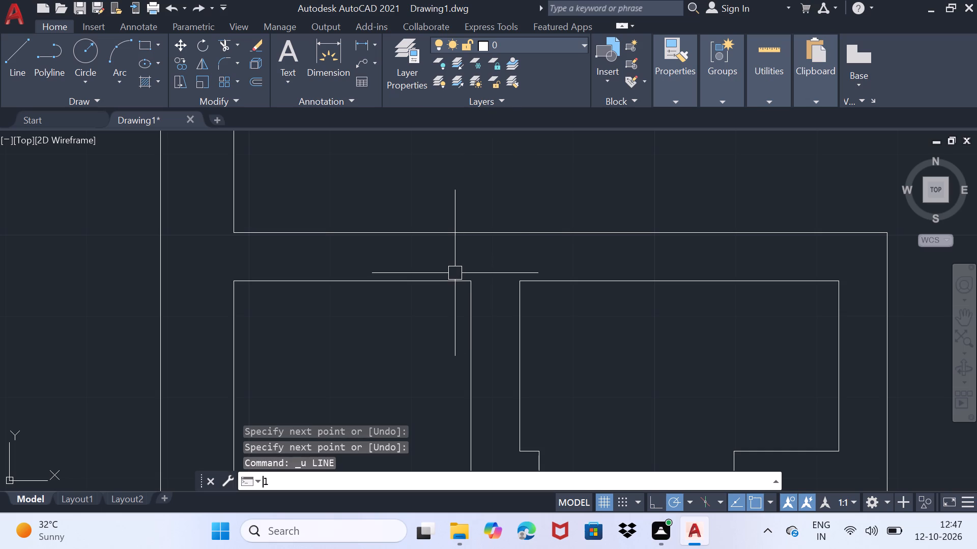
key(Return)
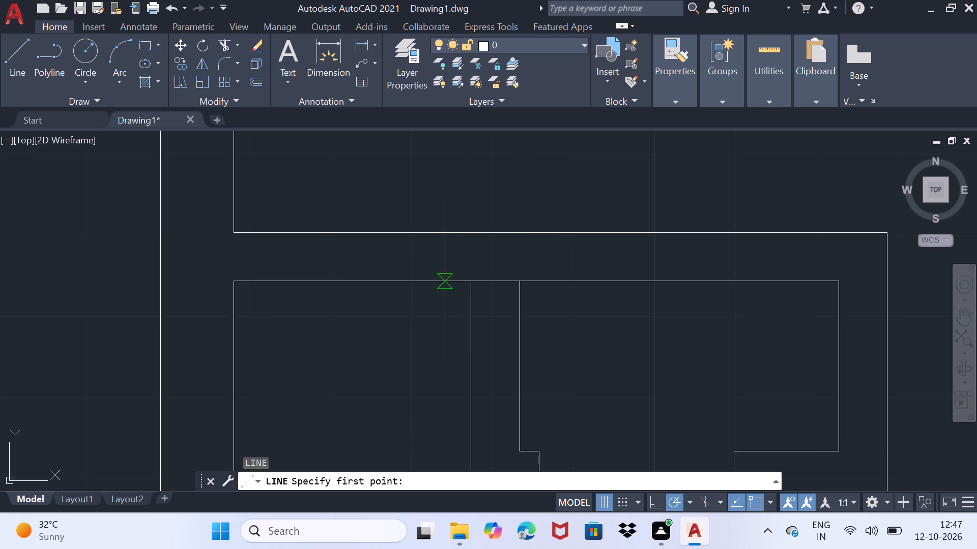
click(445, 281)
click(446, 235)
key(space)
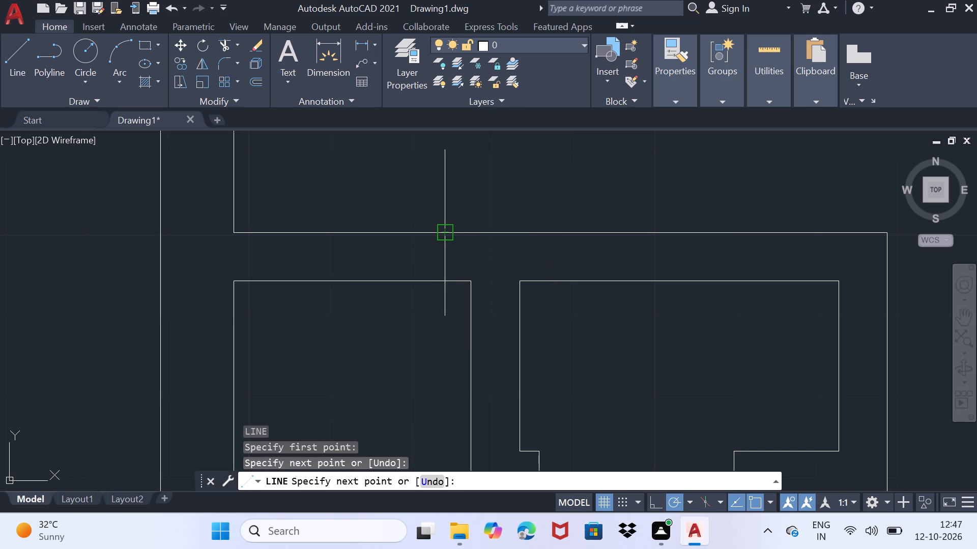
Offset the cross line in the narrow room's top wall 22' to the west, twice.
scroll(441, 268, up, 1)
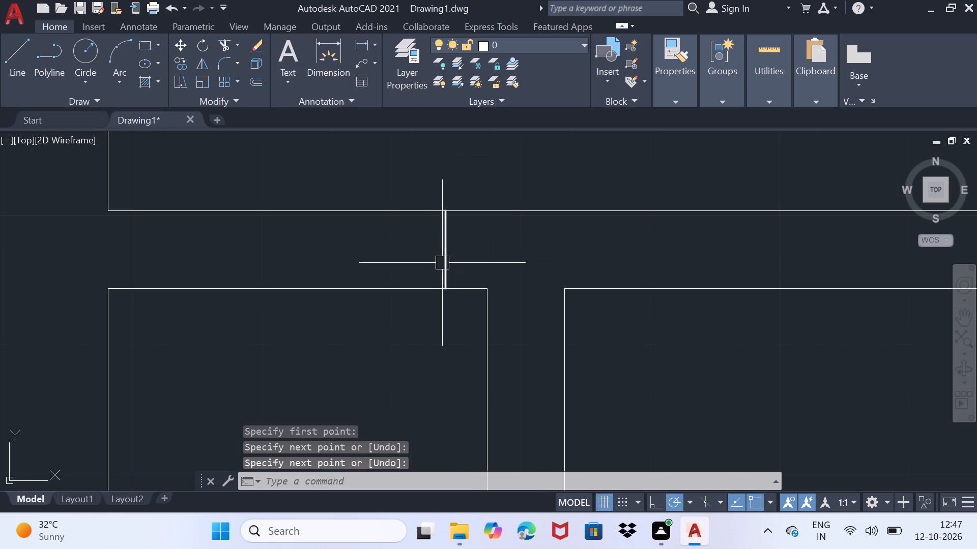
key(o)
key(f)
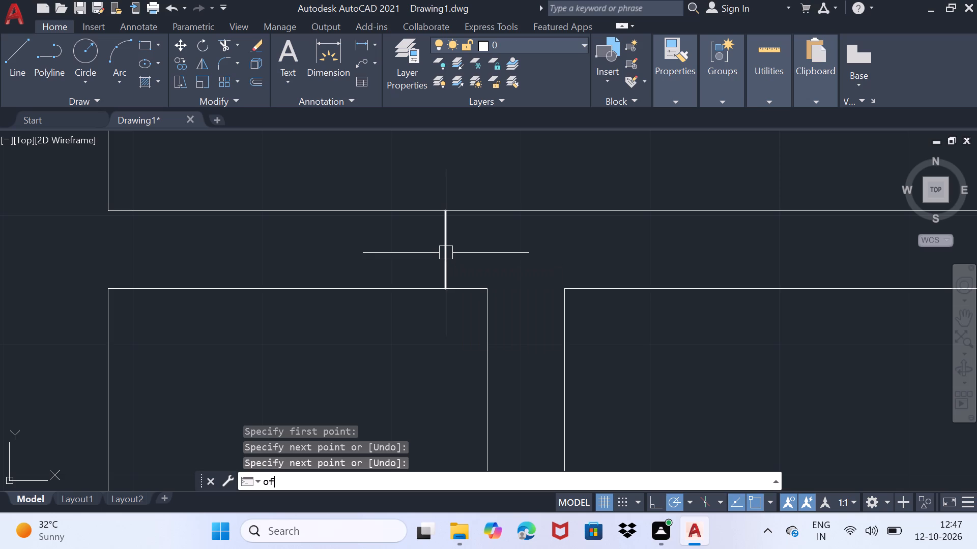
key(Return)
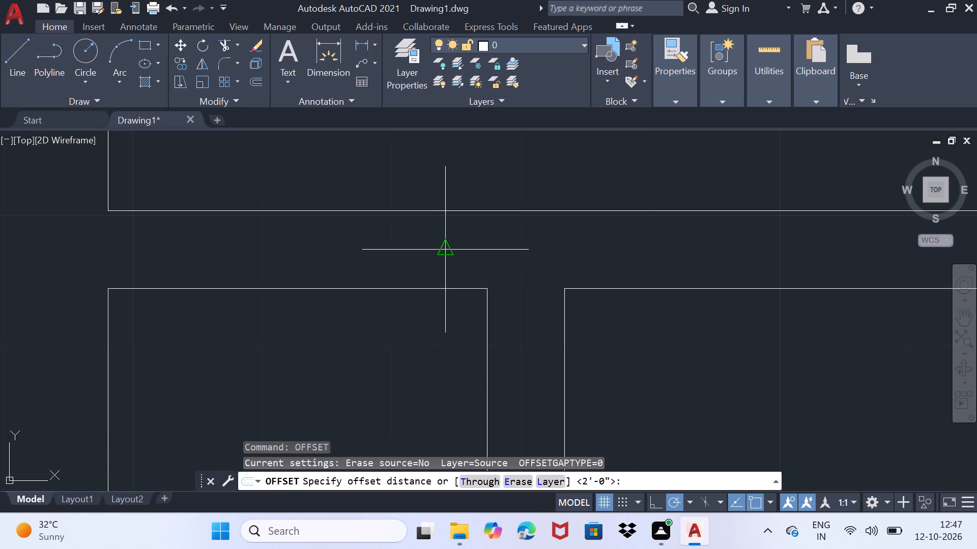
click(444, 248)
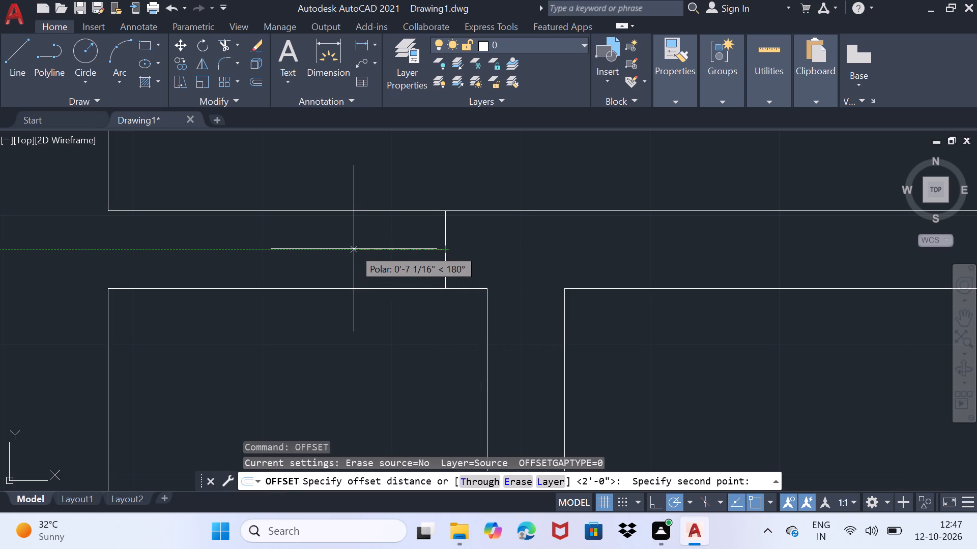
key(2)
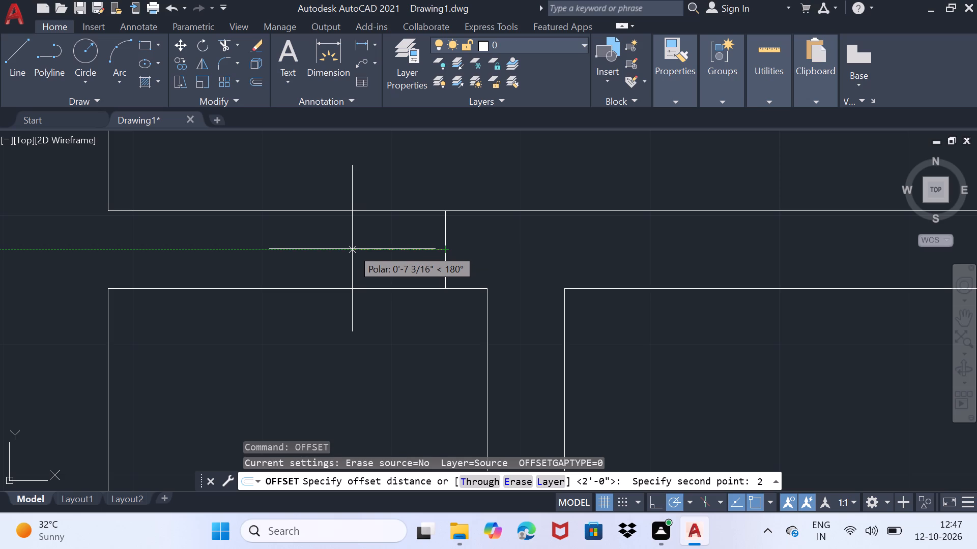
key(2)
key(apostrophe)
key(Return)
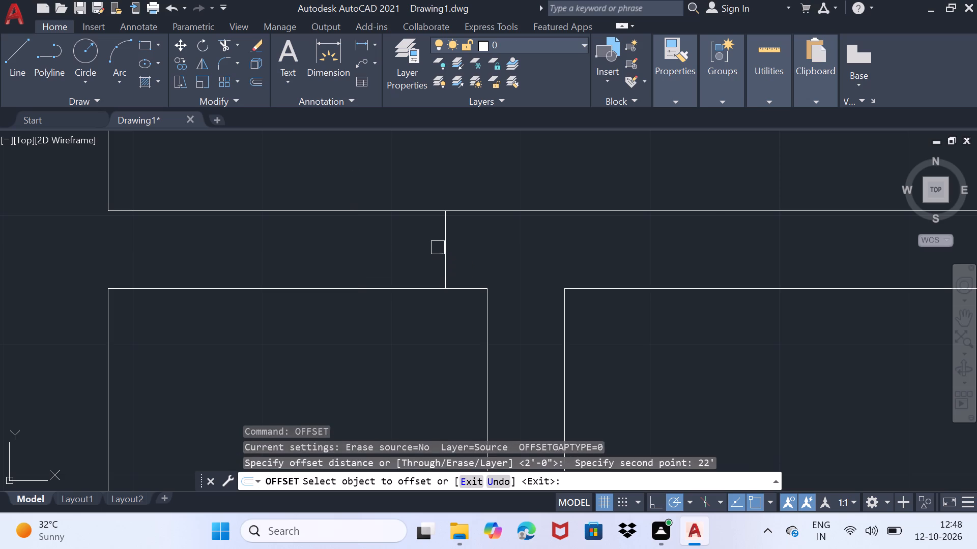
click(442, 250)
click(379, 242)
scroll(401, 240, down, 4)
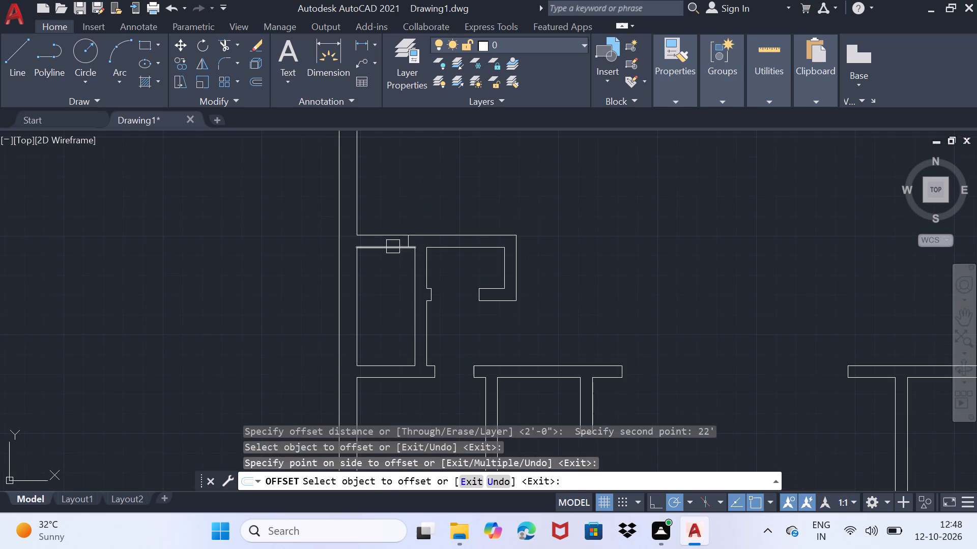
scroll(400, 242, up, 4)
click(437, 237)
click(346, 231)
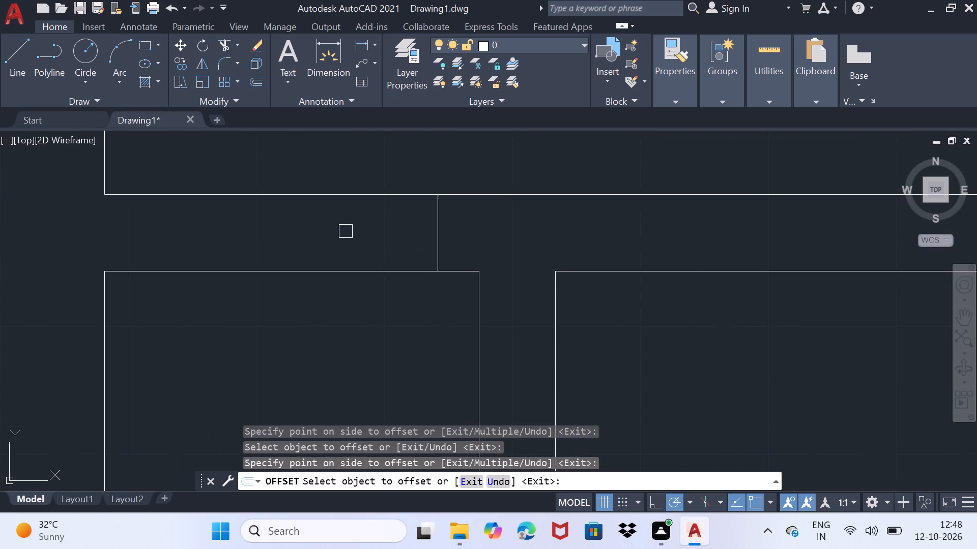
scroll(361, 229, down, 8)
scroll(342, 240, up, 3)
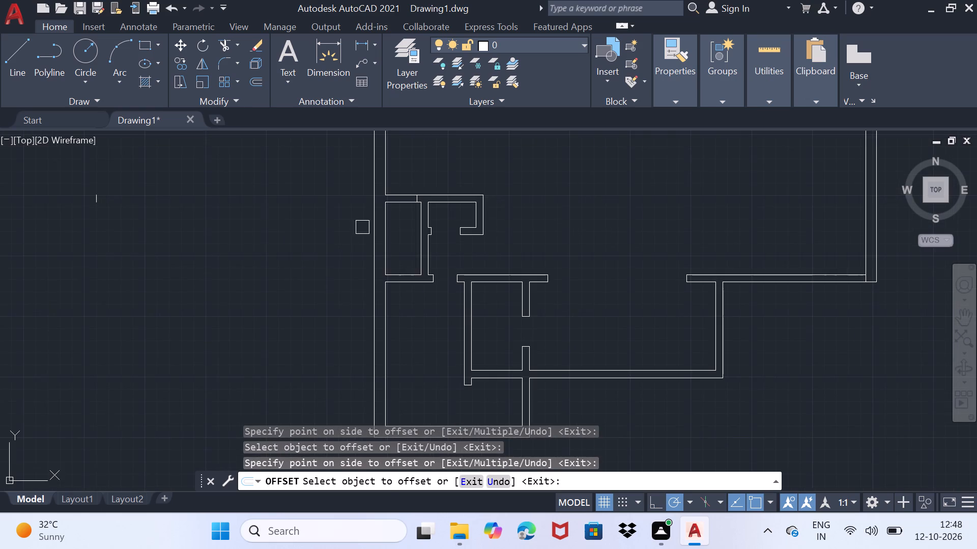
scroll(394, 218, up, 4)
middle_drag(403, 206, 388, 349)
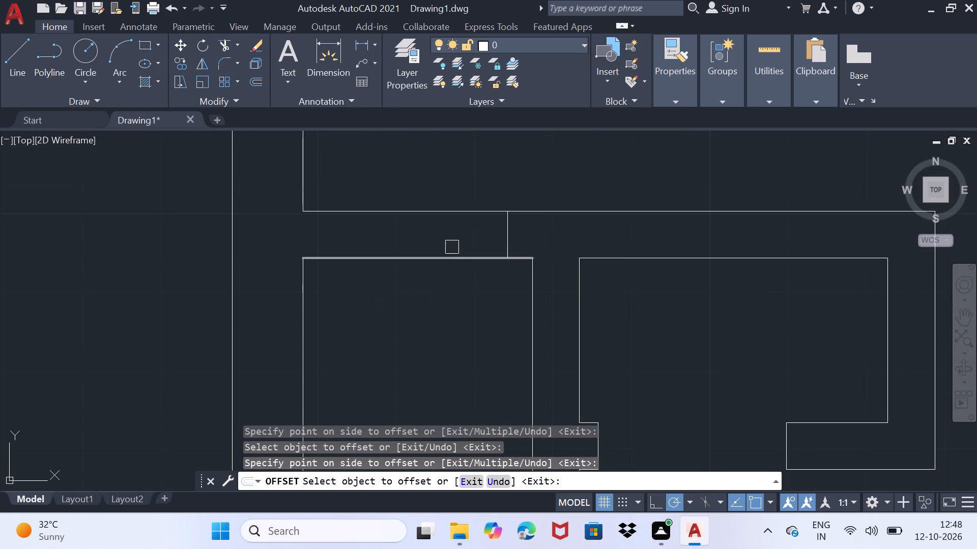
Draw a short vertical line across the narrow room's top wall, slightly east of the room's northwest inner corner.
key(l)
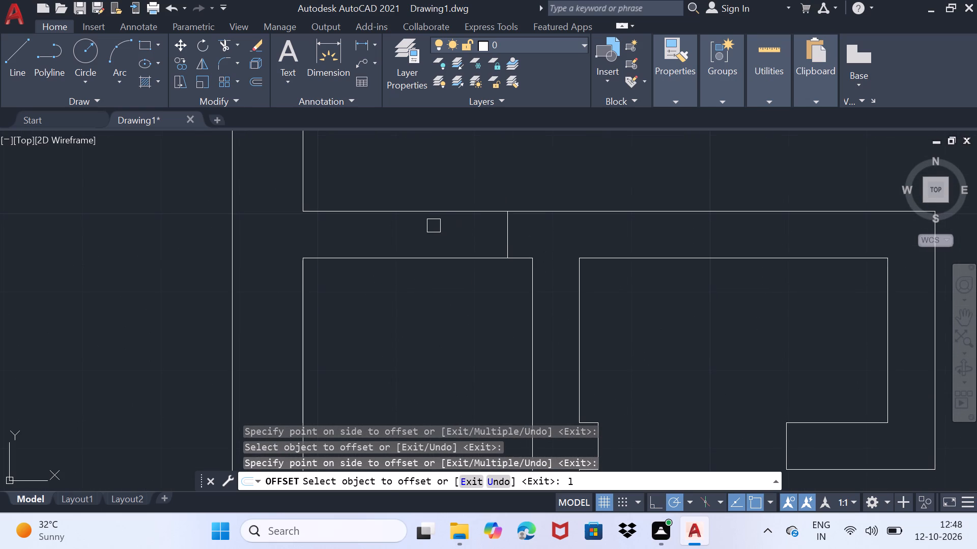
key(Escape)
key(l)
key(Return)
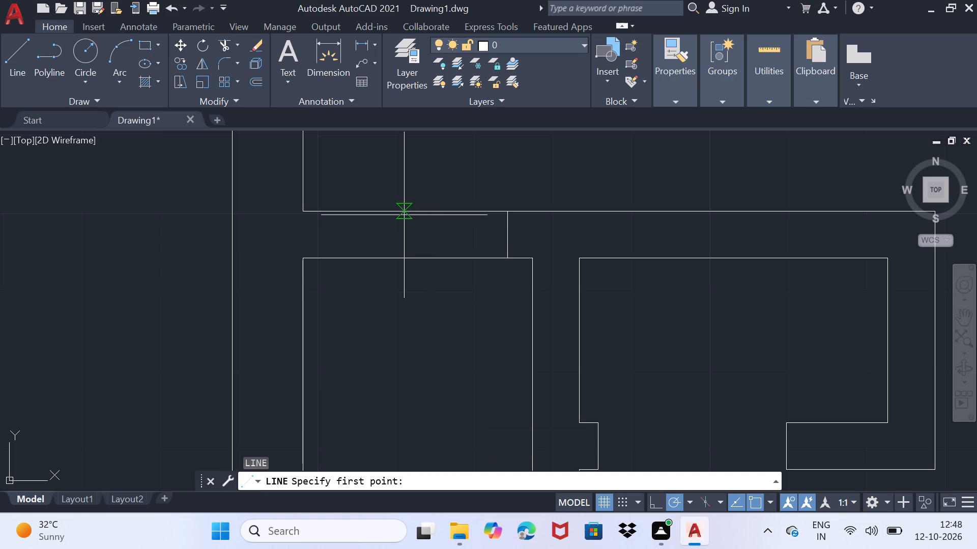
click(356, 213)
click(355, 253)
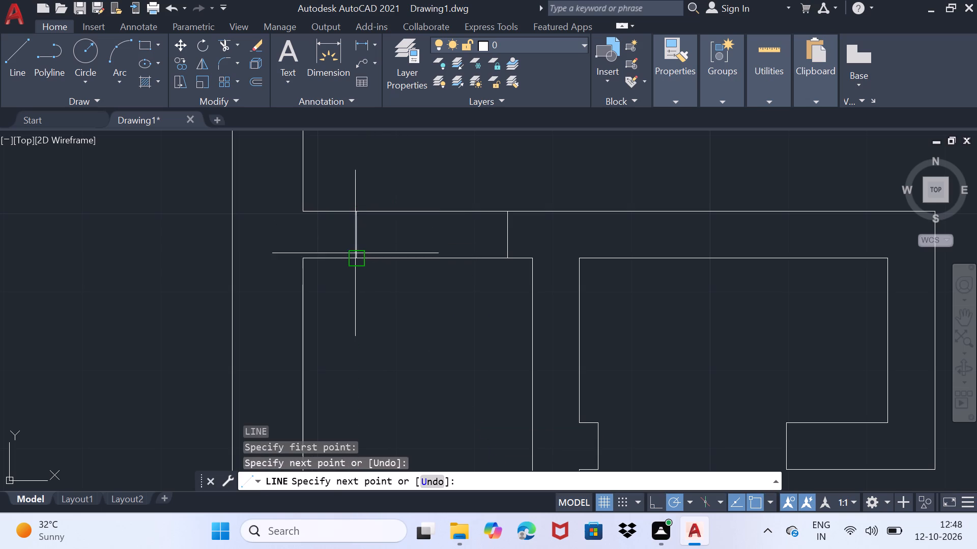
key(space)
Trim both faces of the narrow room's top wall between the two cross lines to open a doorway.
text(tr)
key(Return)
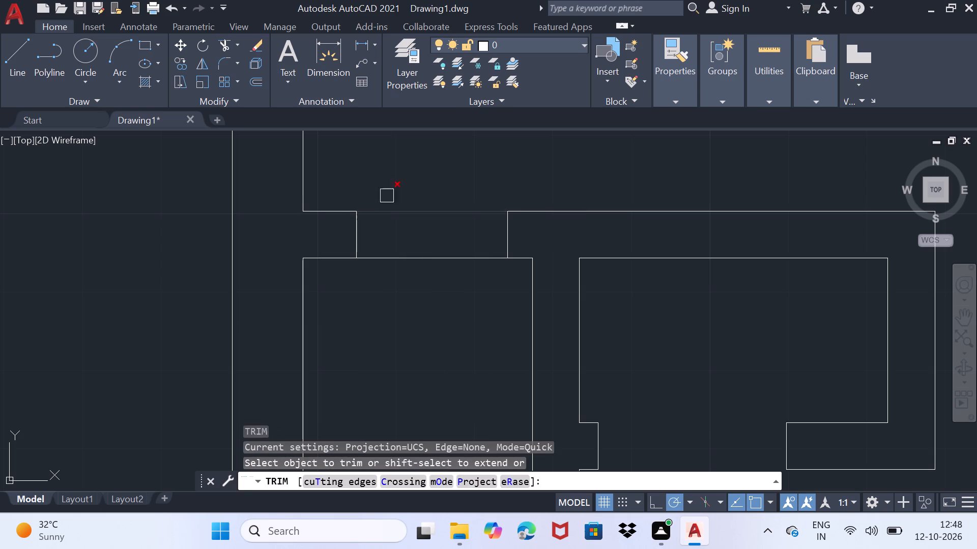
drag(409, 174, 411, 311)
scroll(411, 308, down, 4)
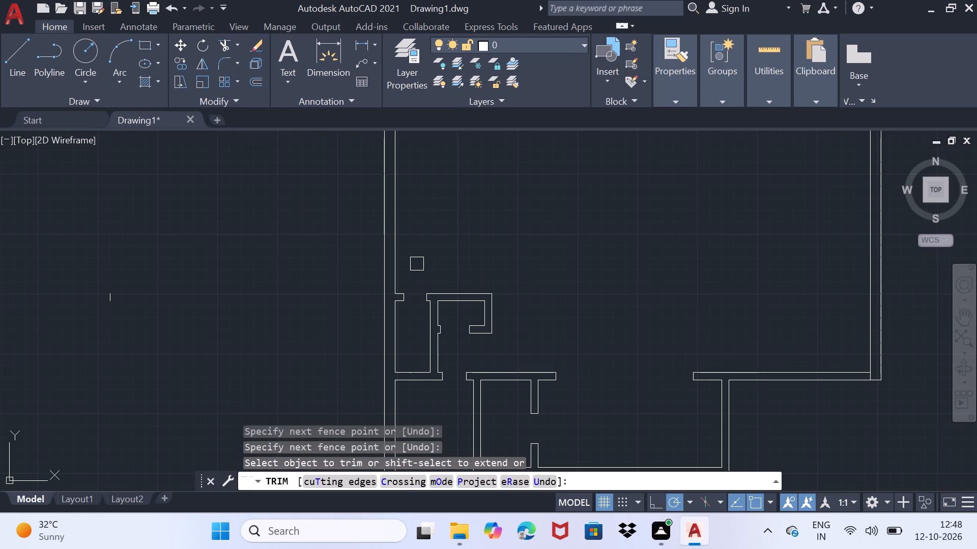
scroll(420, 259, up, 1)
middle_drag(420, 259, 379, 234)
scroll(379, 233, down, 1)
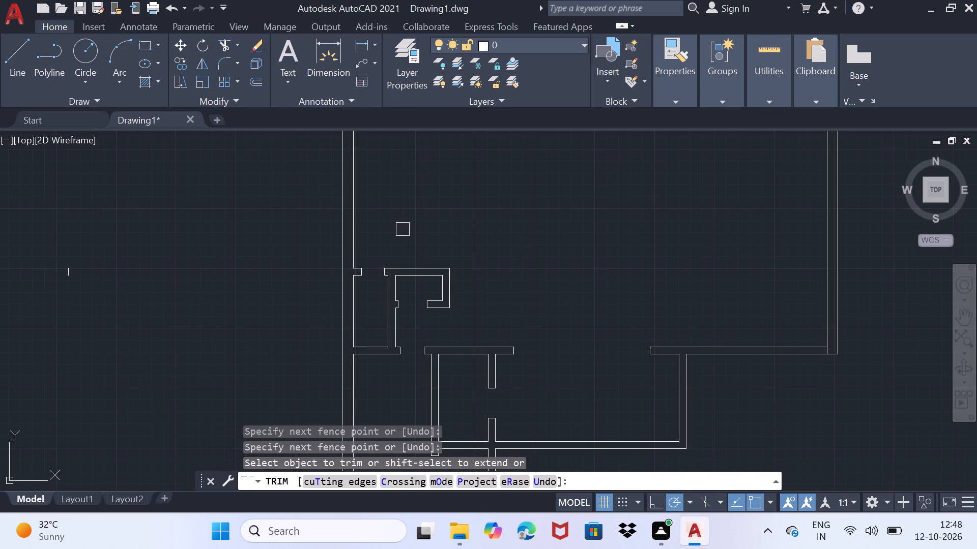
key(space)
Offset the west wall line of the large northeast room 6" to the west.
middle_drag(404, 225, 210, 346)
scroll(210, 346, down, 2)
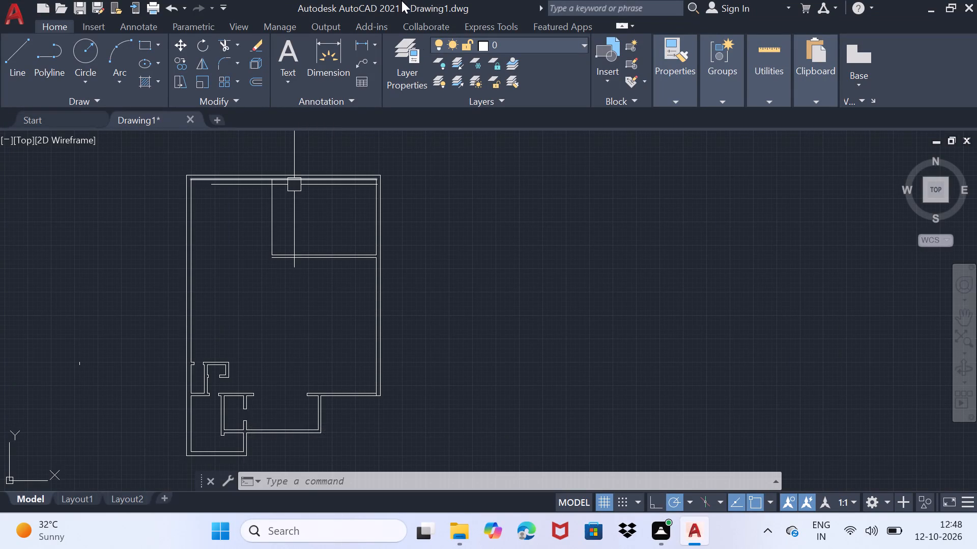
scroll(416, 51, down, 1)
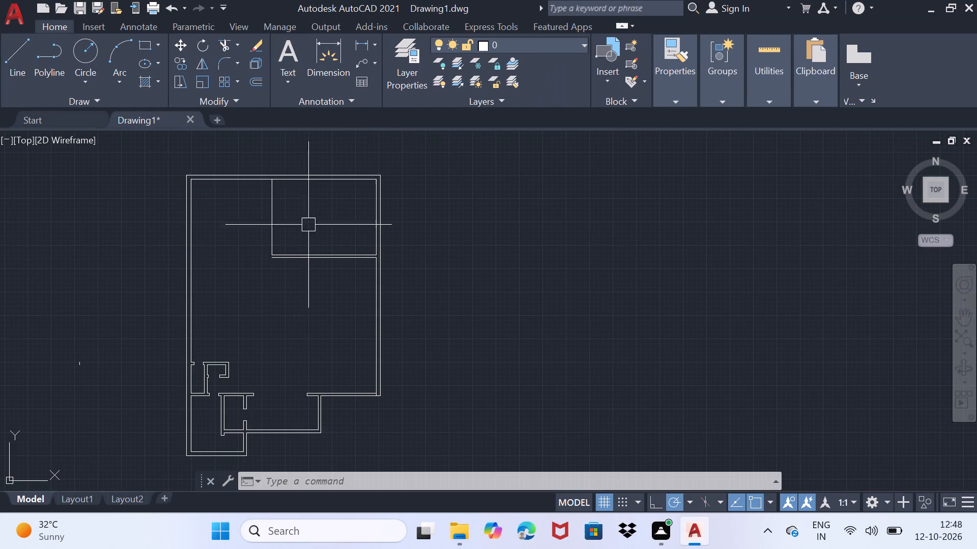
scroll(283, 239, up, 2)
key(space)
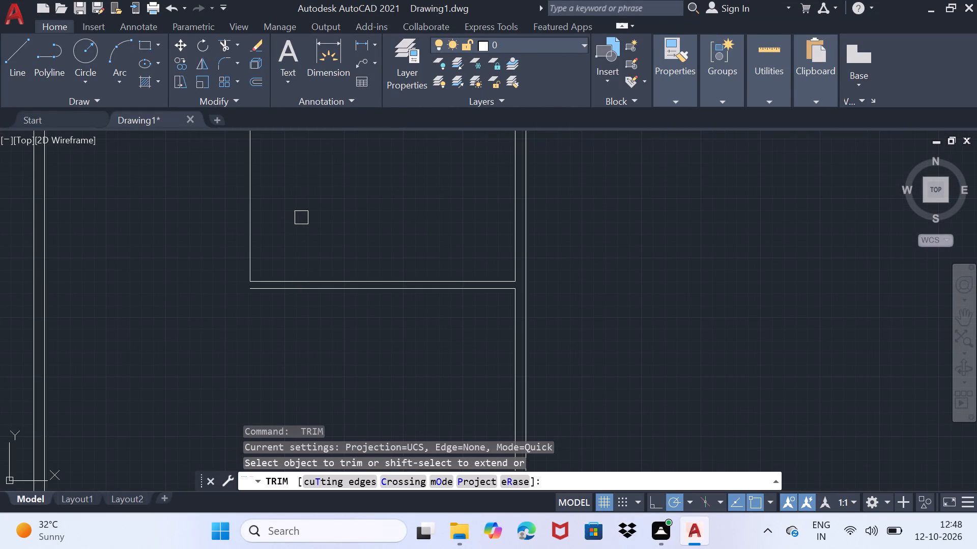
key(space)
key(o)
key(f)
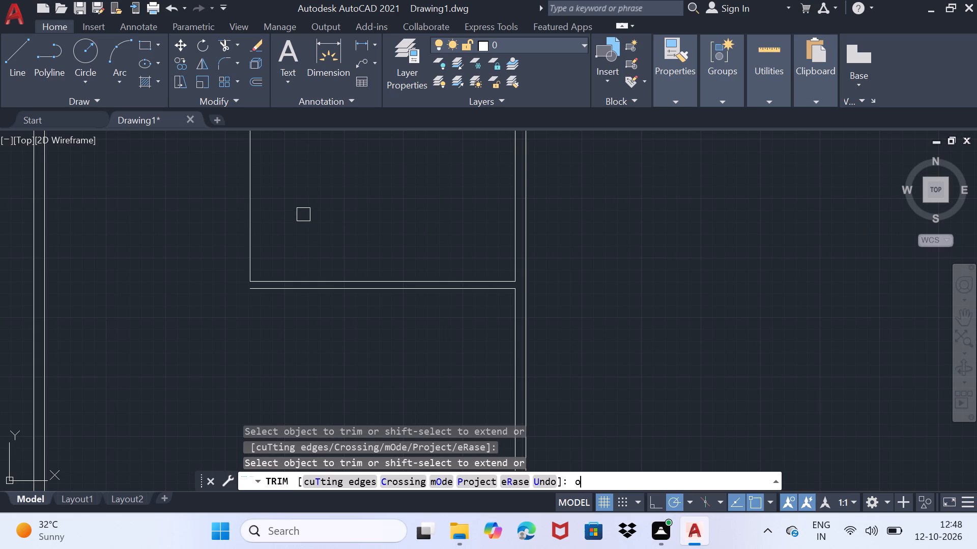
key(Escape)
text(of)
key(Return)
scroll(301, 215, down, 2)
scroll(265, 214, up, 2)
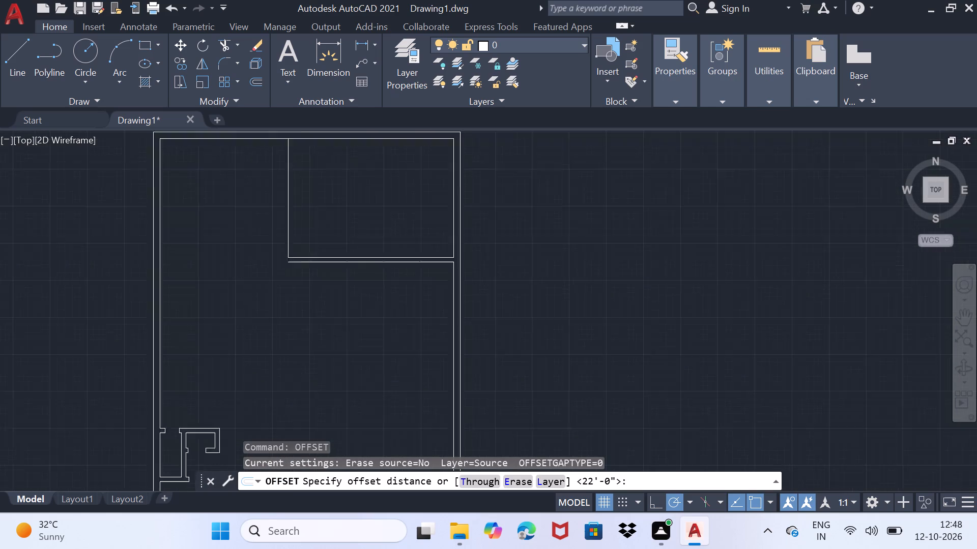
click(299, 210)
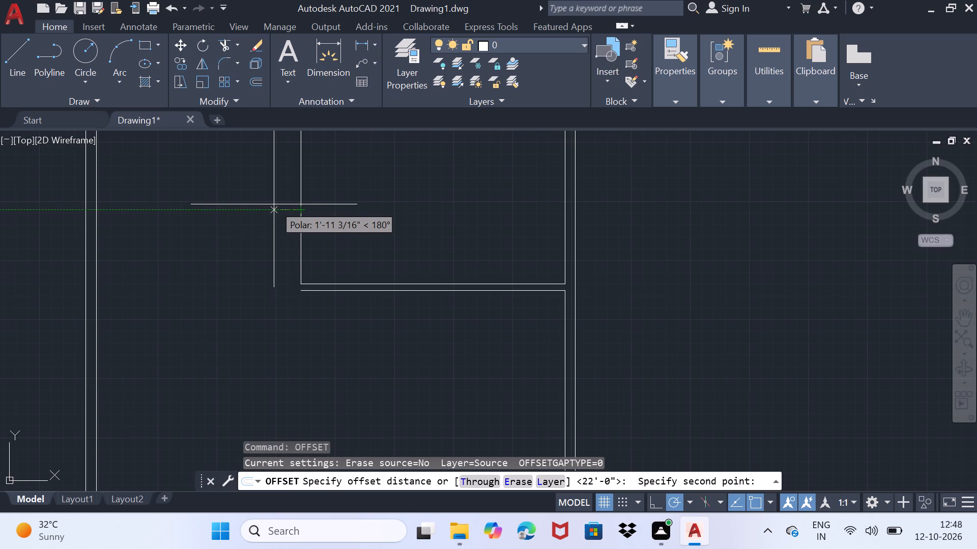
text(6")
key(Return)
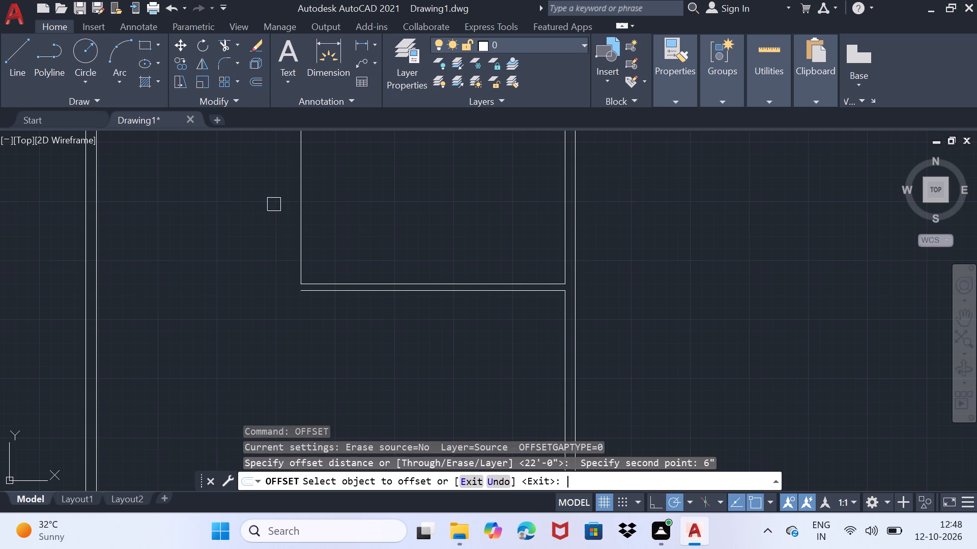
click(302, 212)
click(282, 215)
scroll(289, 282, up, 1)
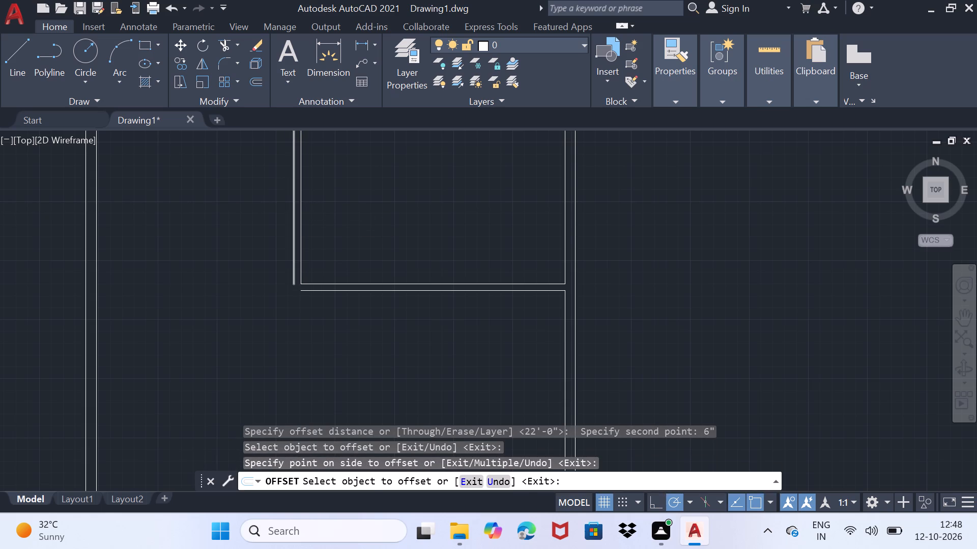
key(space)
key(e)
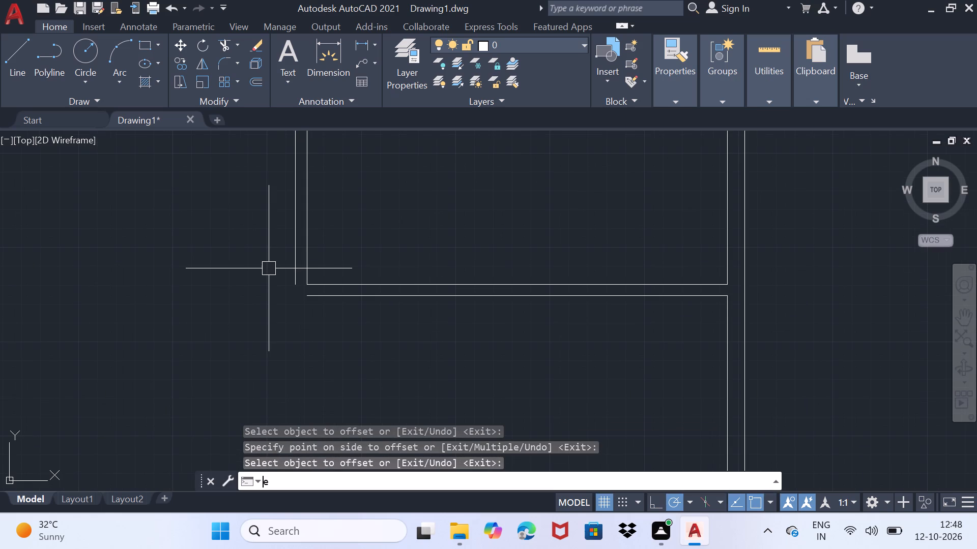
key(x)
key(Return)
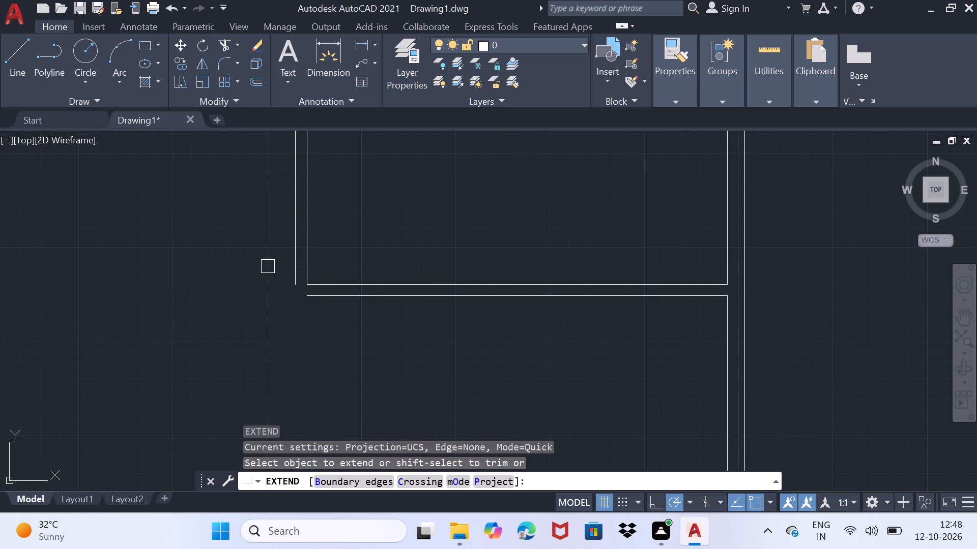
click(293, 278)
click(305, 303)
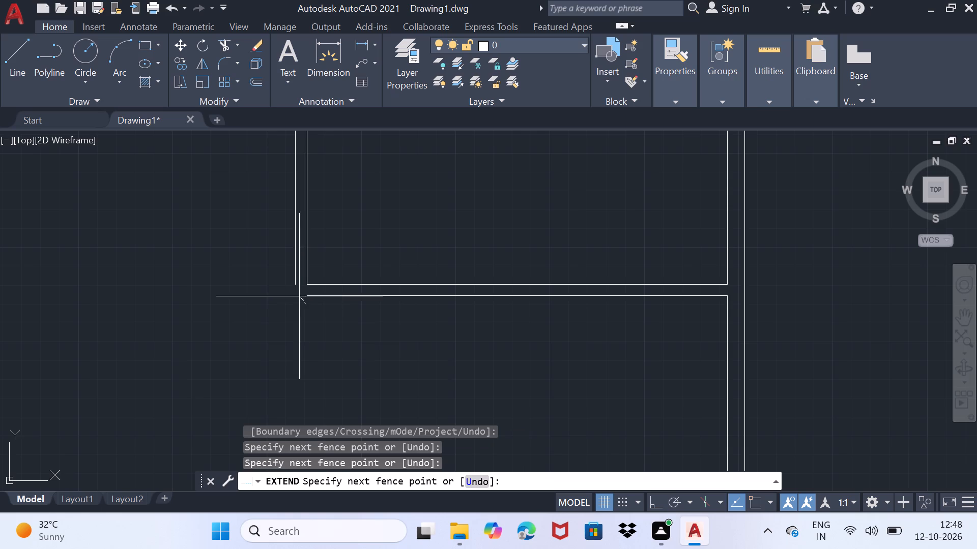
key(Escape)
Fillet the northeast room's outer west and south wall lines with zero radius to close the southwest corner.
key(f)
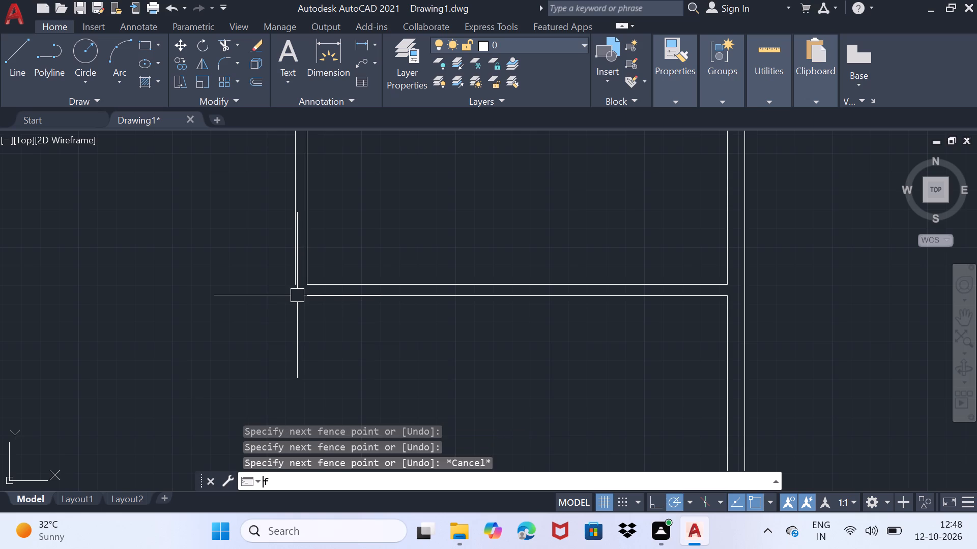
key(Return)
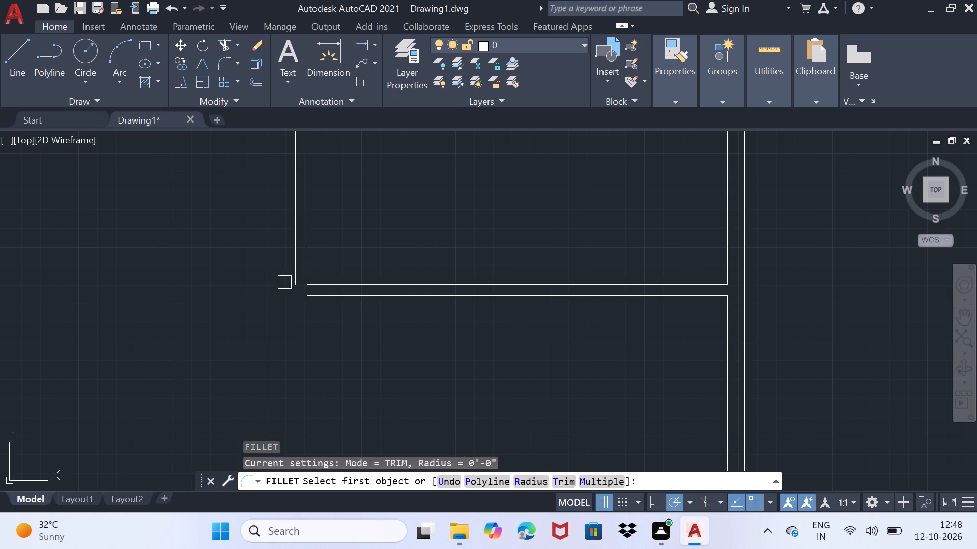
click(293, 276)
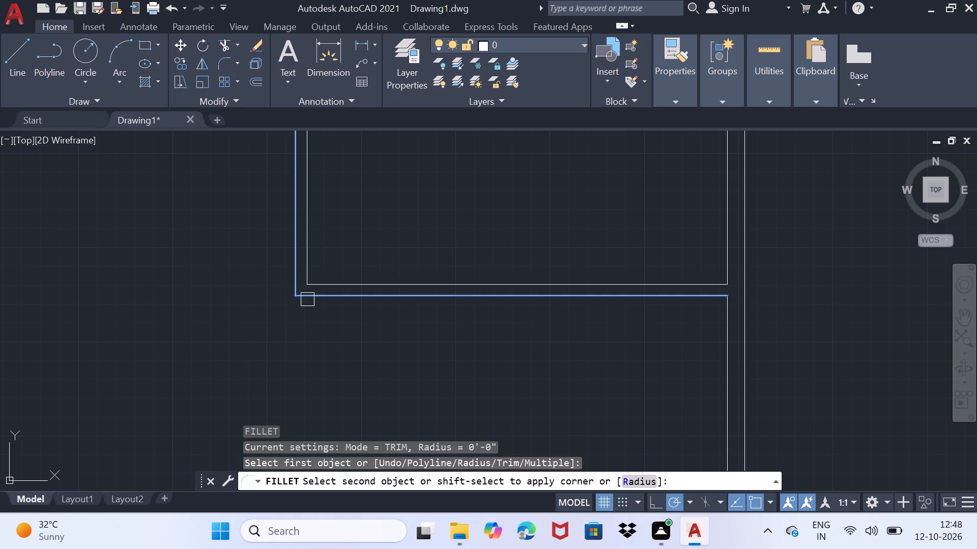
click(307, 299)
Examine the whole plan, then the southern rooms and the wide gap between their top wall segments.
key(space)
scroll(296, 305, down, 4)
middle_drag(290, 332, 349, 247)
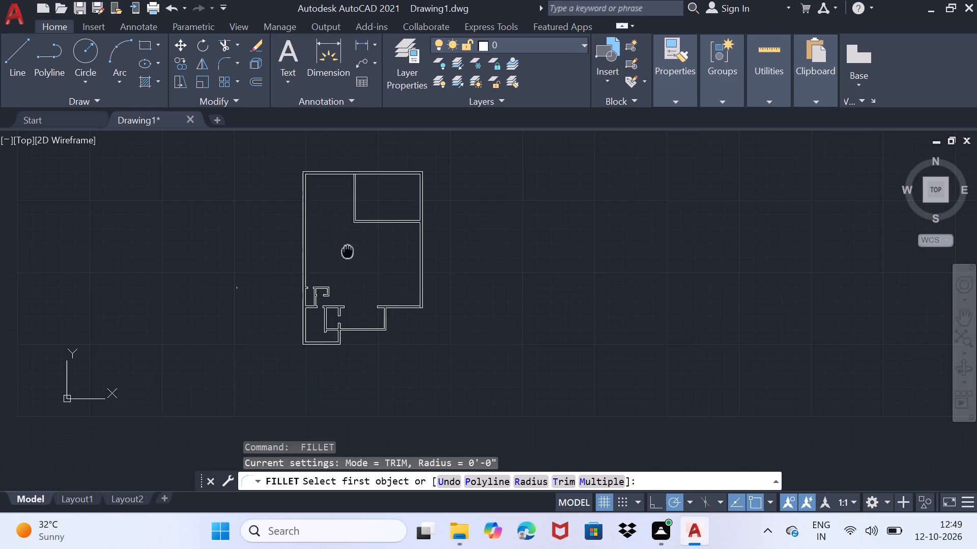
middle_drag(349, 247, 354, 237)
scroll(349, 275, up, 1)
middle_drag(356, 253, 324, 310)
scroll(324, 310, up, 1)
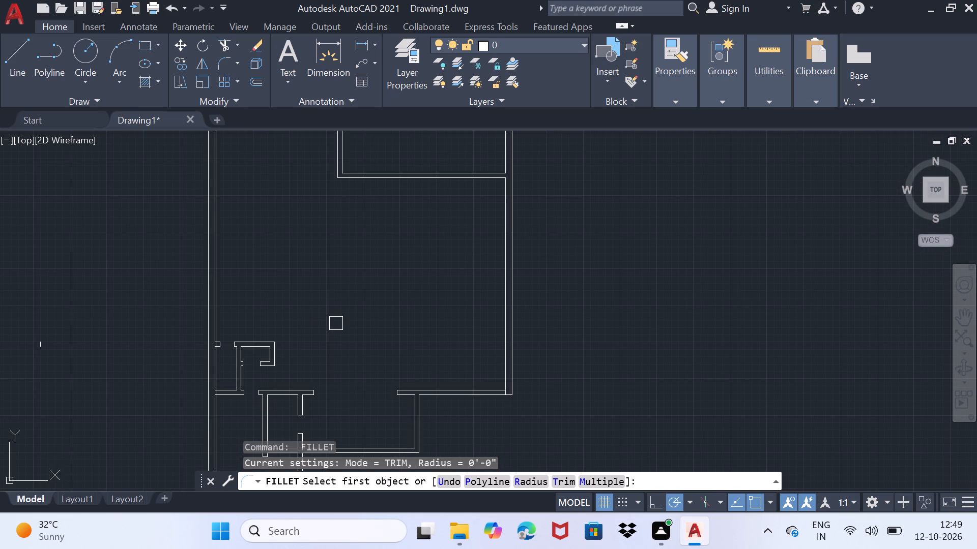
scroll(336, 323, down, 1)
middle_drag(410, 336, 361, 302)
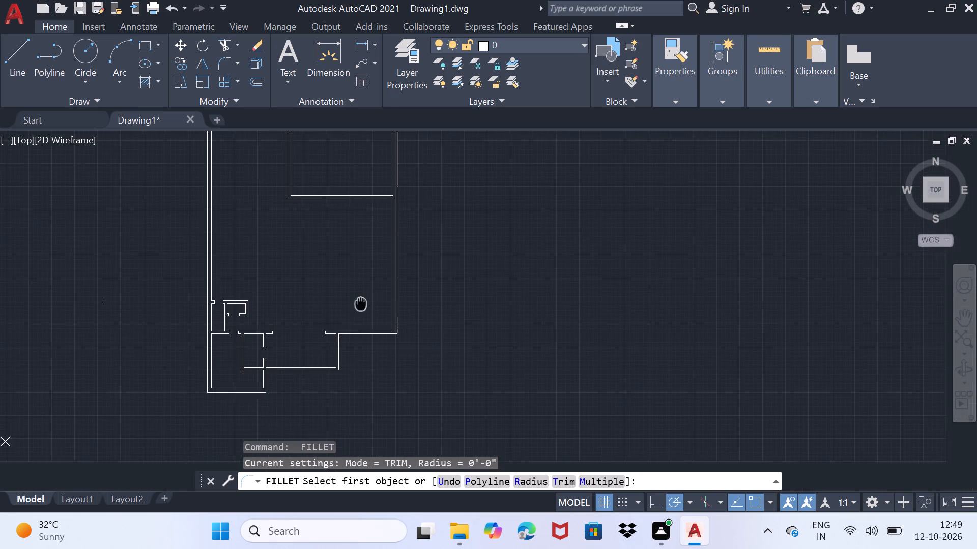
middle_drag(361, 302, 360, 301)
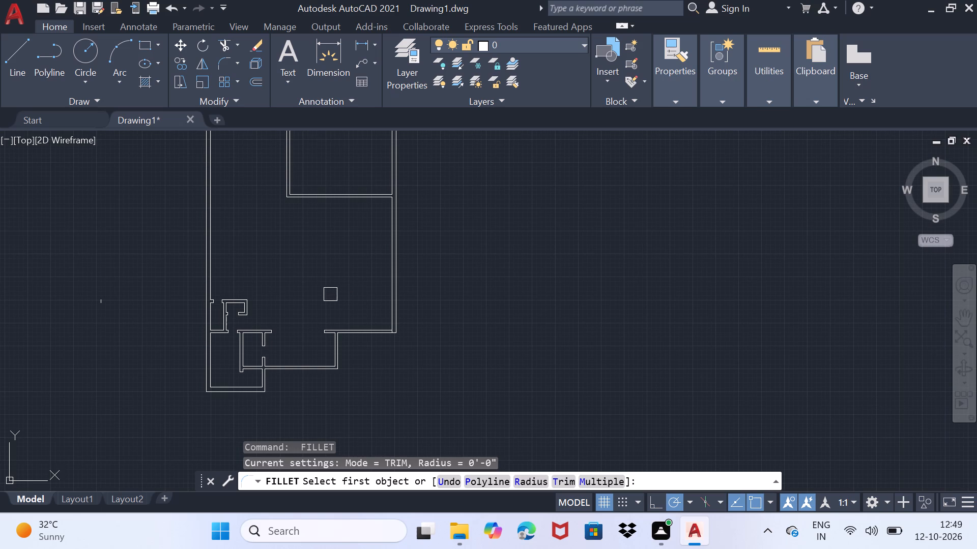
scroll(327, 294, up, 1)
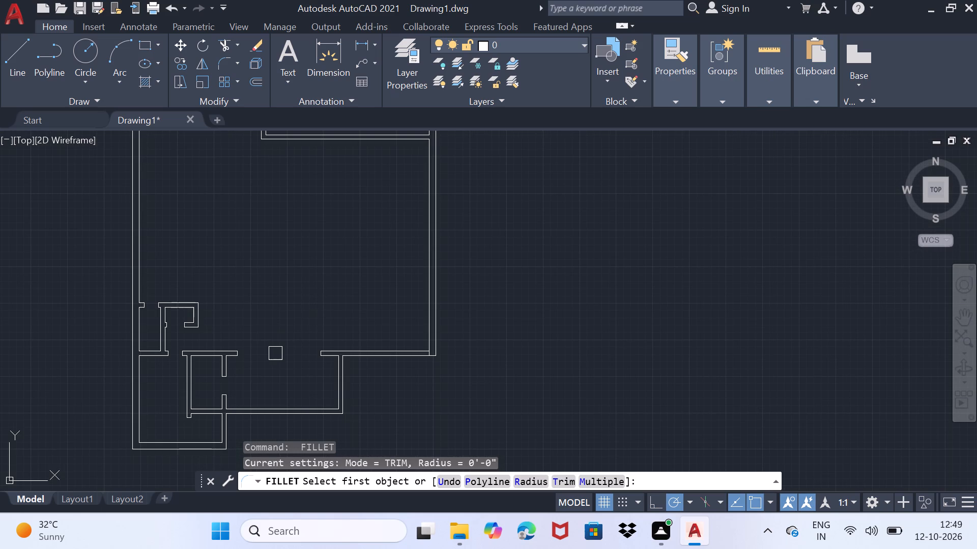
middle_drag(275, 354, 295, 309)
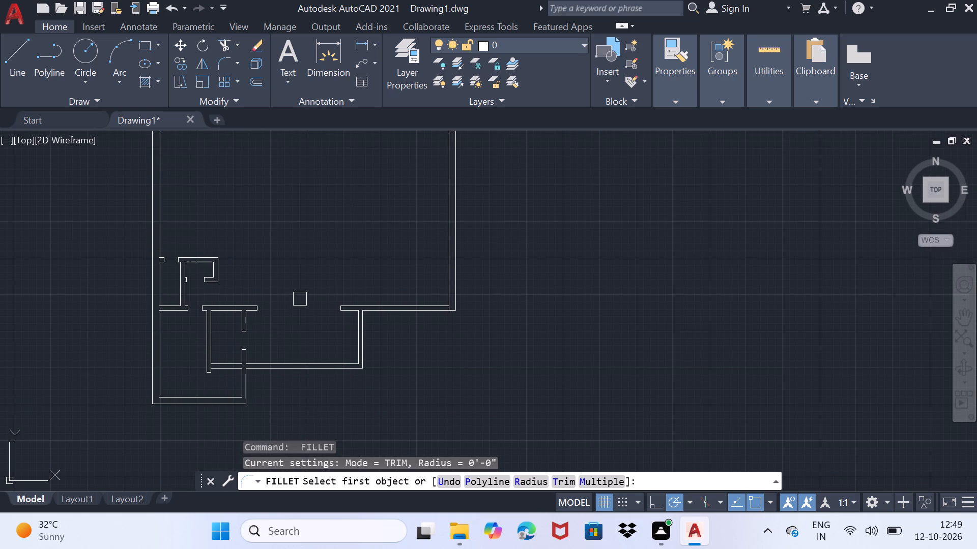
middle_drag(300, 299, 299, 309)
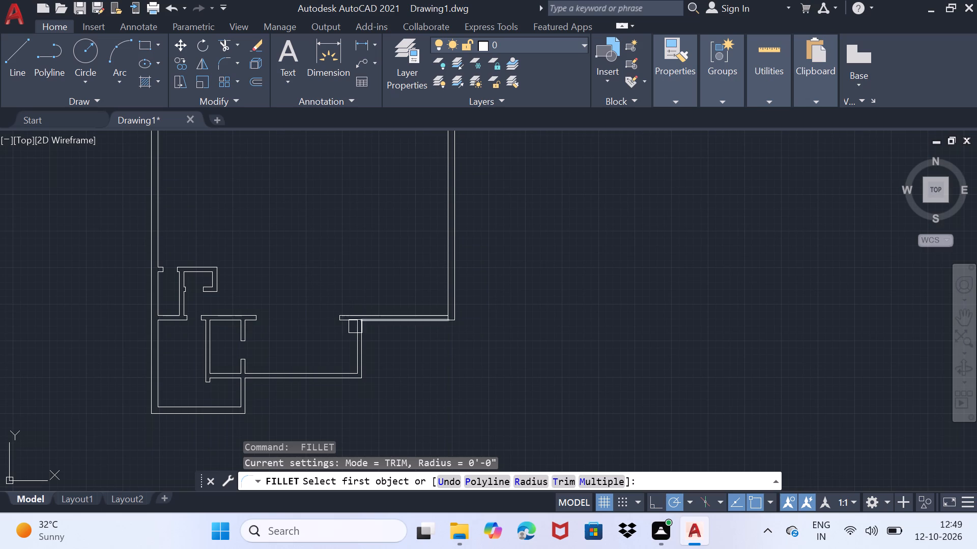
scroll(355, 326, up, 1)
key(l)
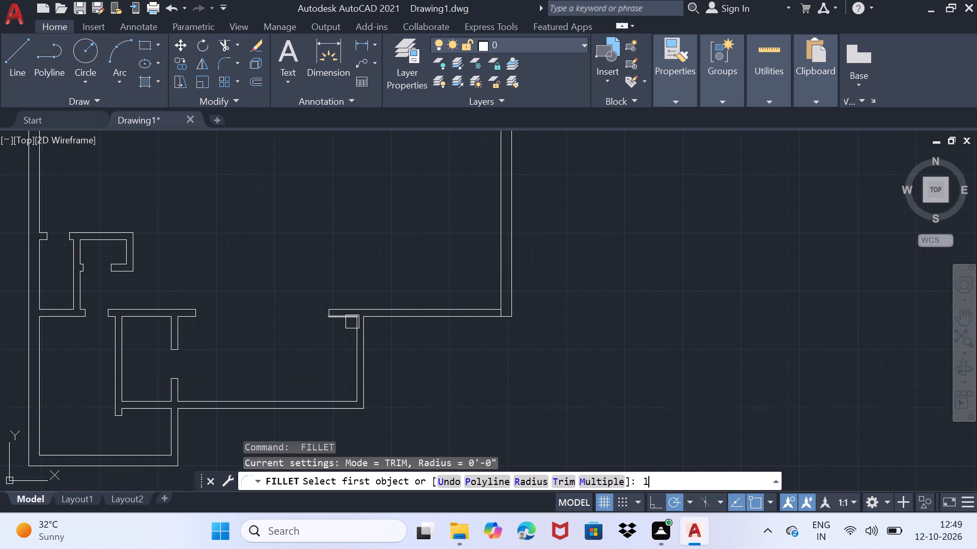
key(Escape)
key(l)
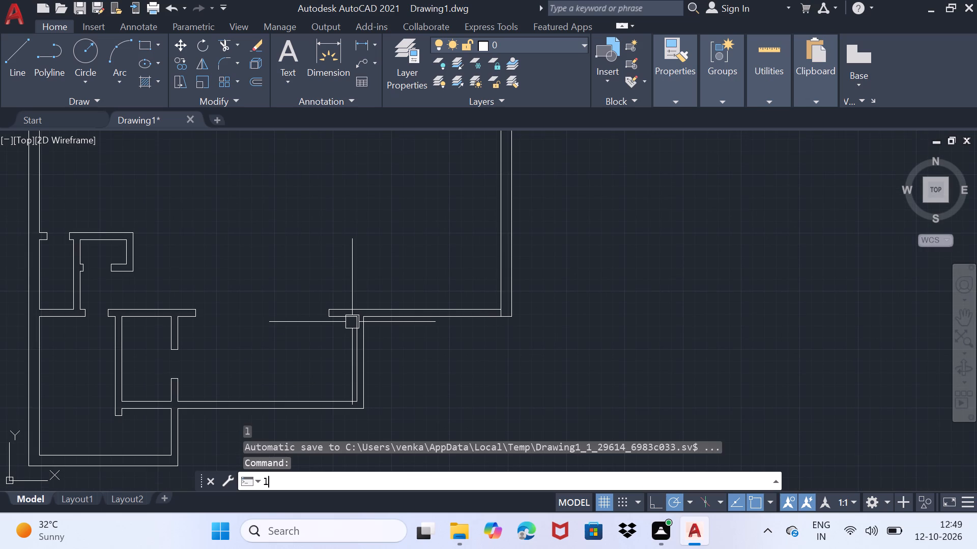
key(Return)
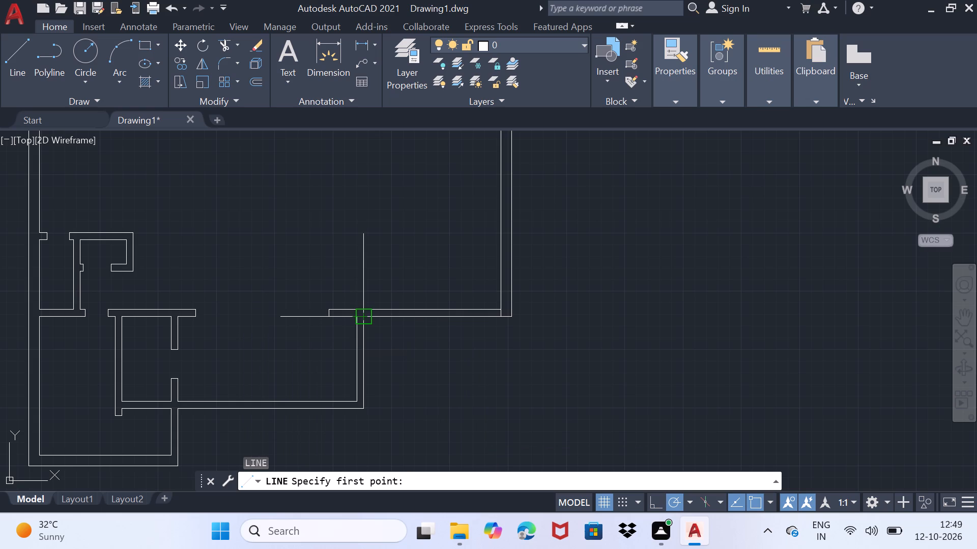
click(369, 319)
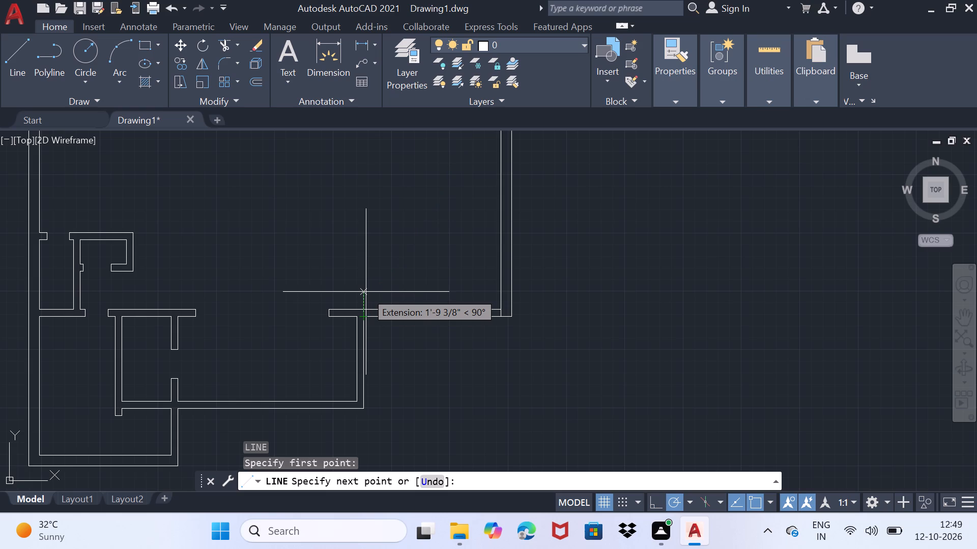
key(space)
Offset the north face of the main area's southeast wall about 11'-3" to the north.
text(of)
key(Return)
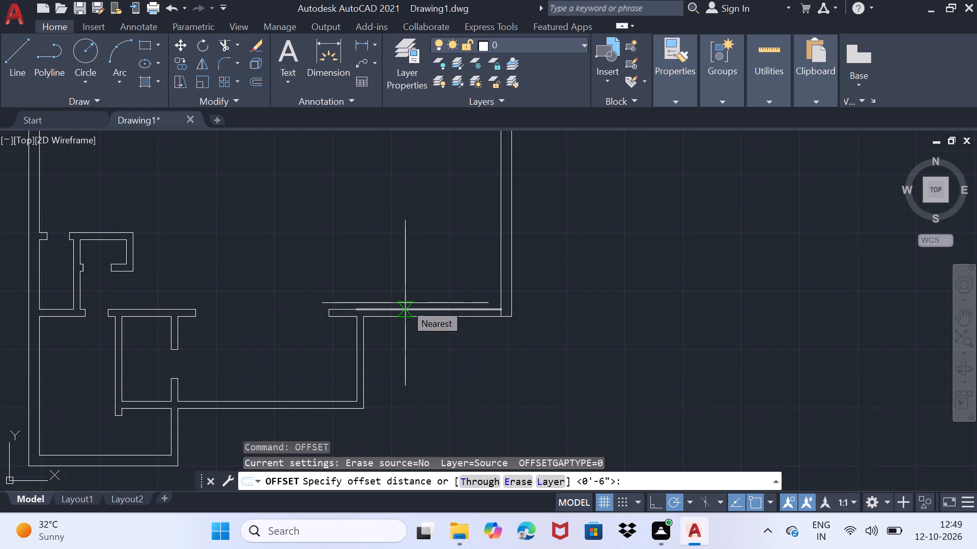
drag(409, 309, 409, 277)
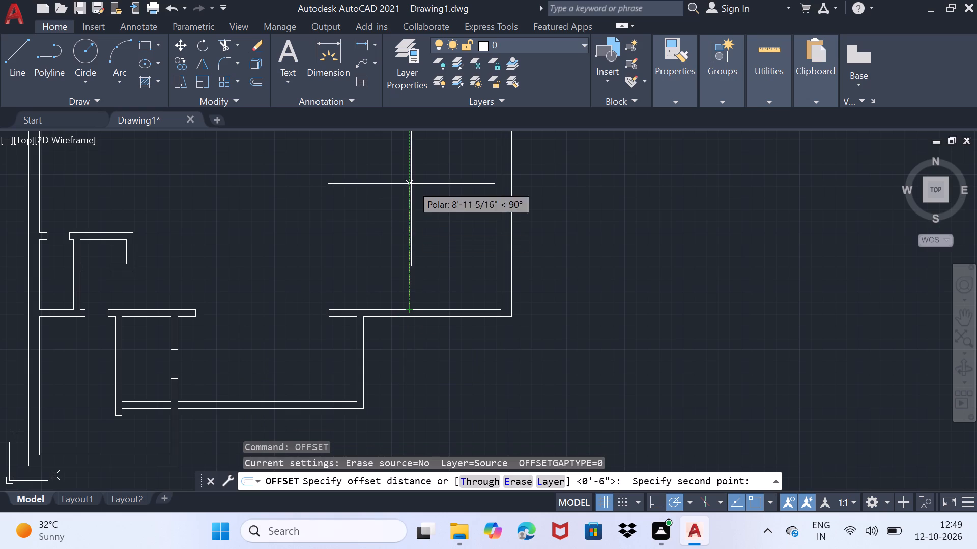
middle_drag(411, 181, 383, 280)
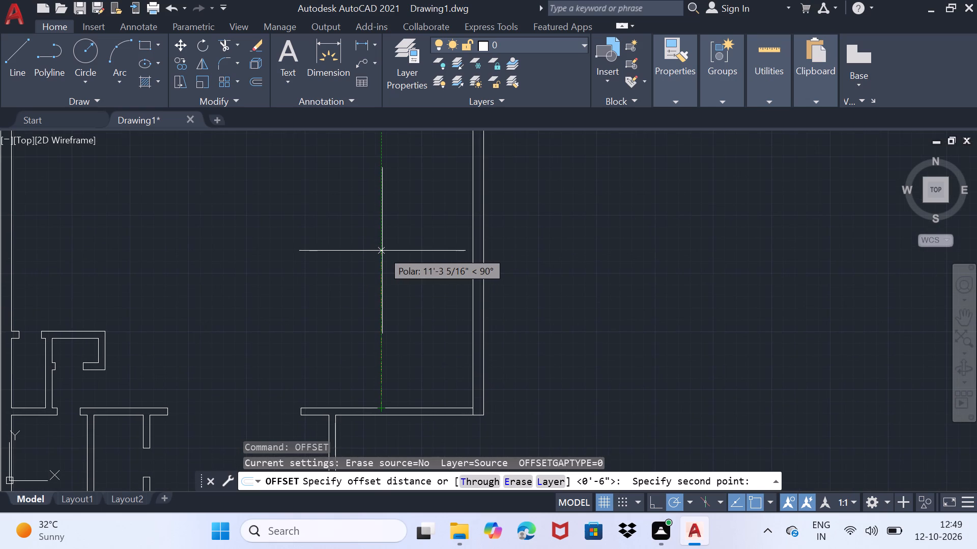
click(382, 251)
drag(377, 403, 377, 388)
click(380, 336)
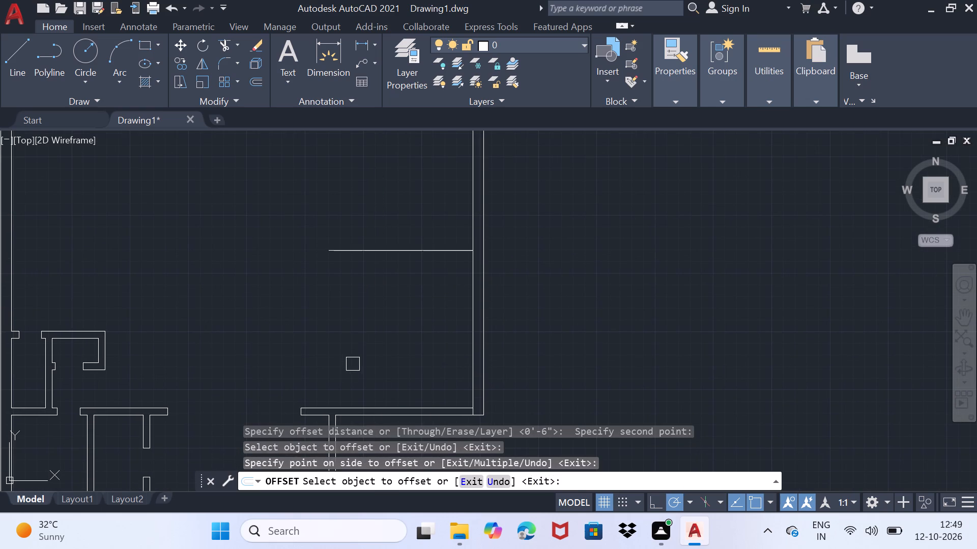
Offset the remaining short west segment of the southeast wall's north face about 11'-3" to the north.
drag(316, 406, 317, 400)
click(320, 384)
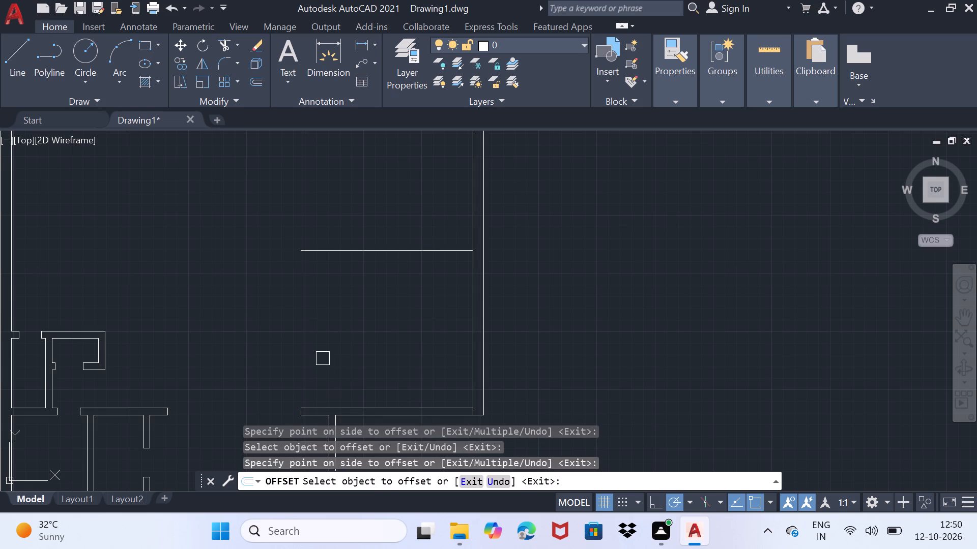
middle_drag(324, 356, 391, 347)
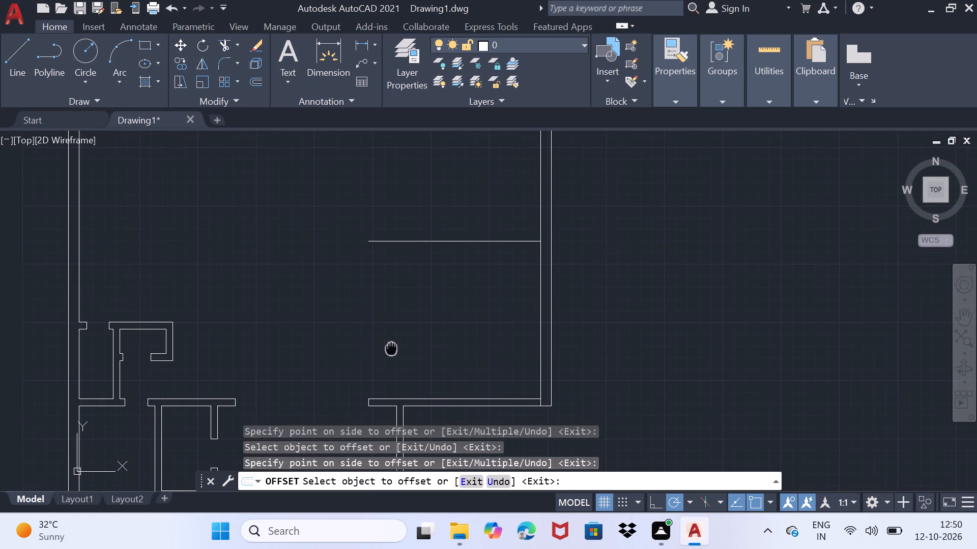
middle_drag(391, 347, 394, 349)
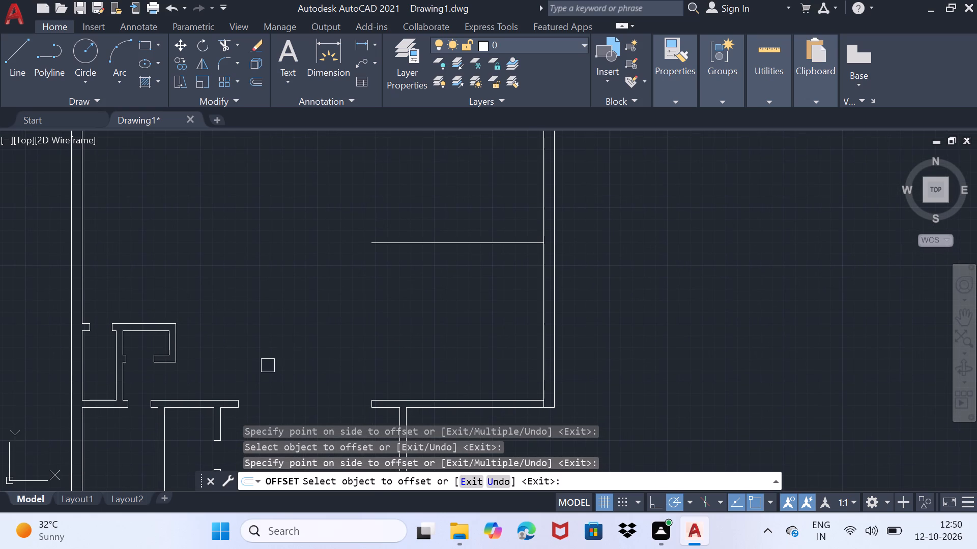
middle_drag(264, 326, 304, 434)
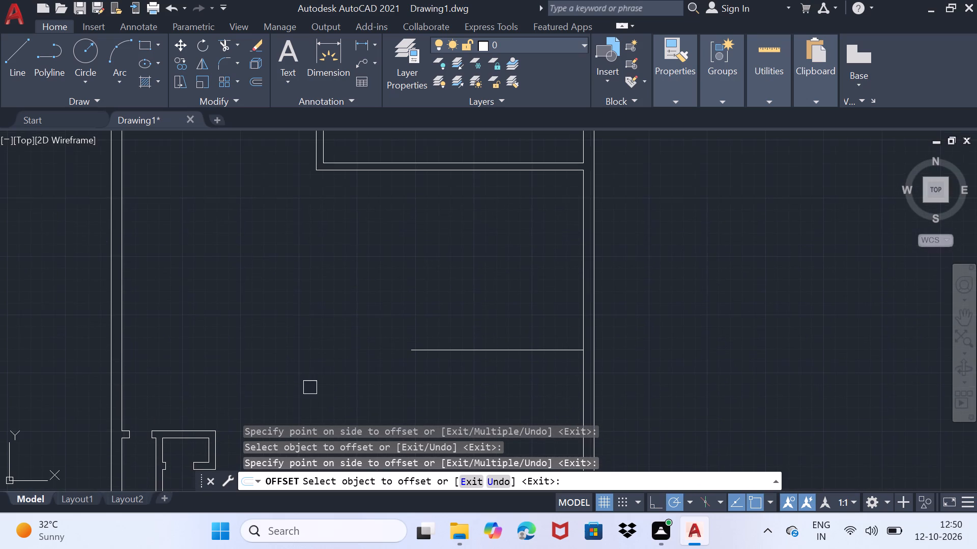
middle_drag(297, 345, 359, 375)
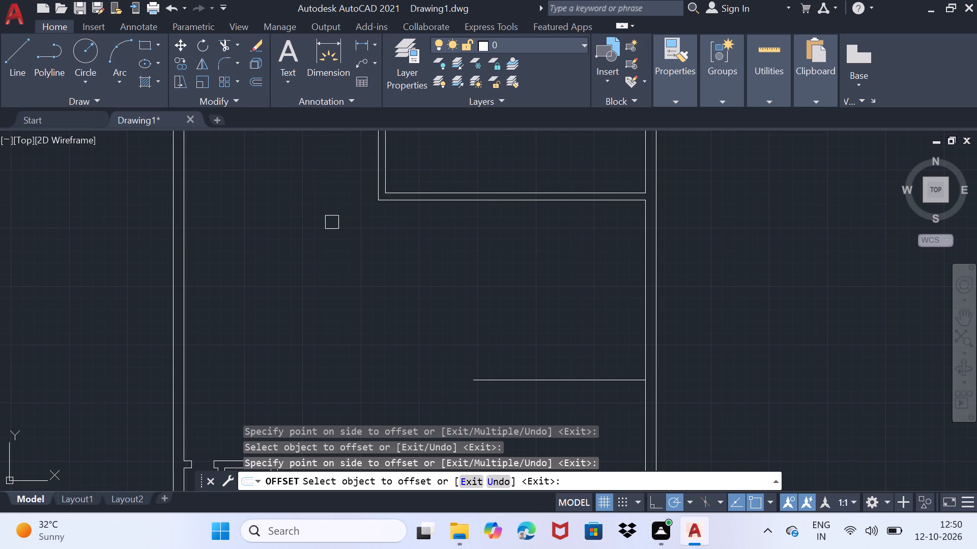
key(space)
Offset both segments of the new horizontal line in the main area 3" to the south to form a thin partition.
scroll(459, 360, down, 1)
middle_drag(459, 353, 442, 295)
scroll(471, 323, up, 2)
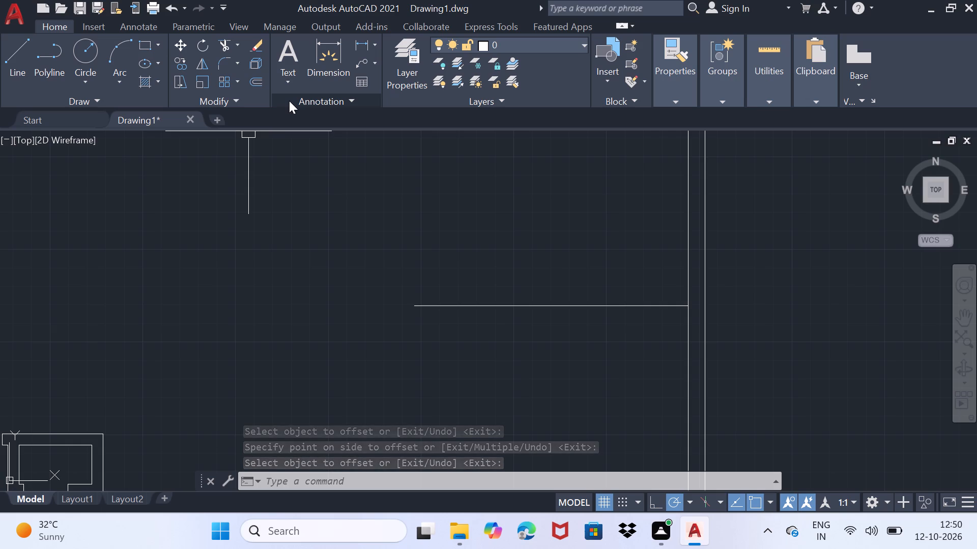
text(of)
key(Return)
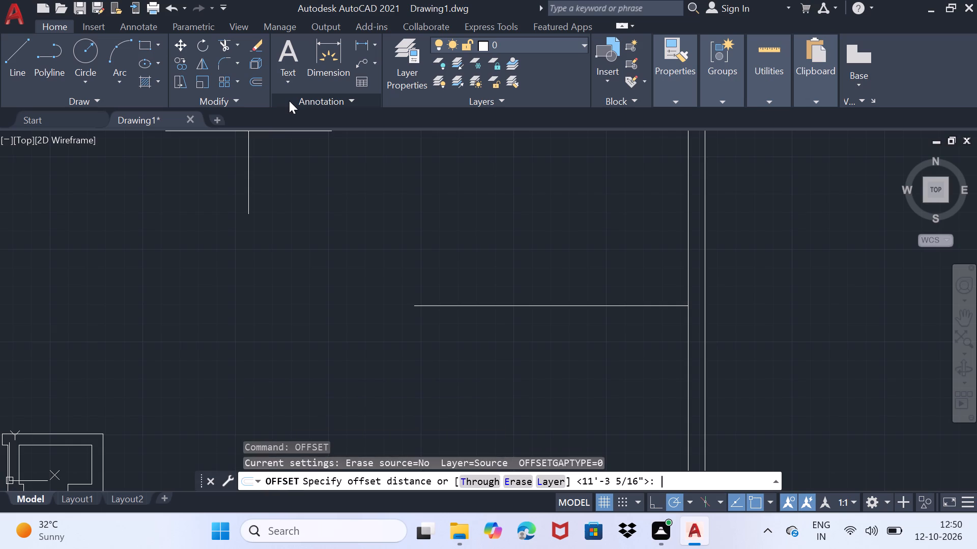
click(475, 306)
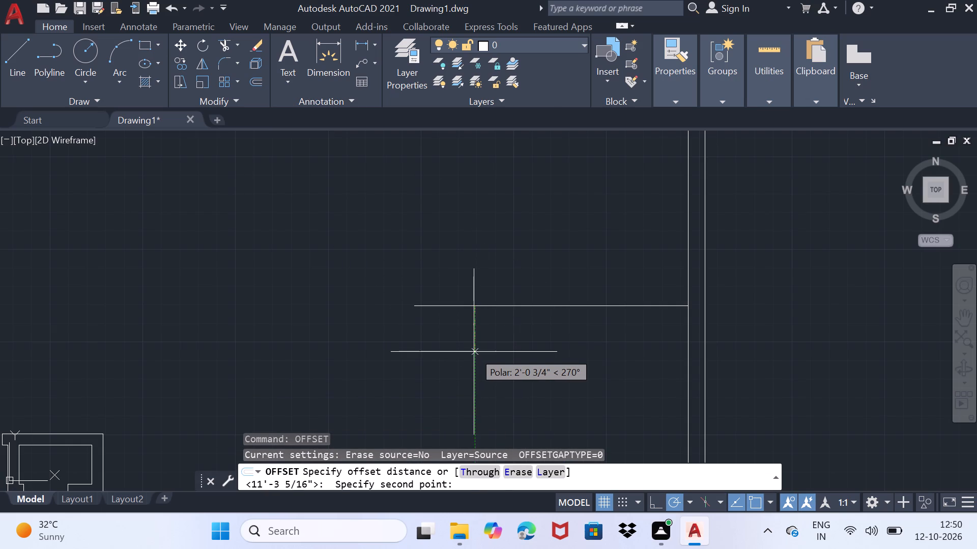
key(3)
key(shift+quotedbl)
key(Return)
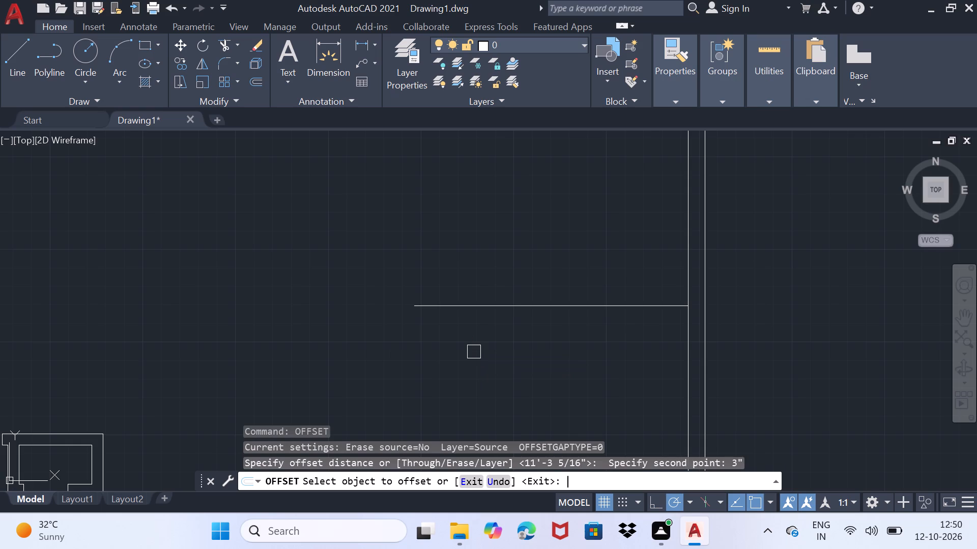
drag(514, 303, 505, 317)
click(480, 384)
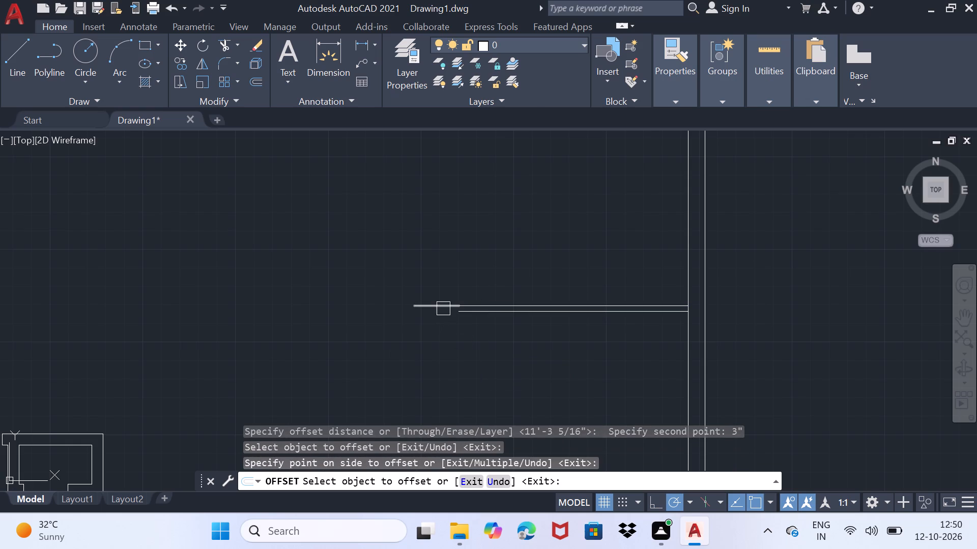
drag(443, 308, 436, 320)
click(431, 335)
scroll(425, 316, up, 1)
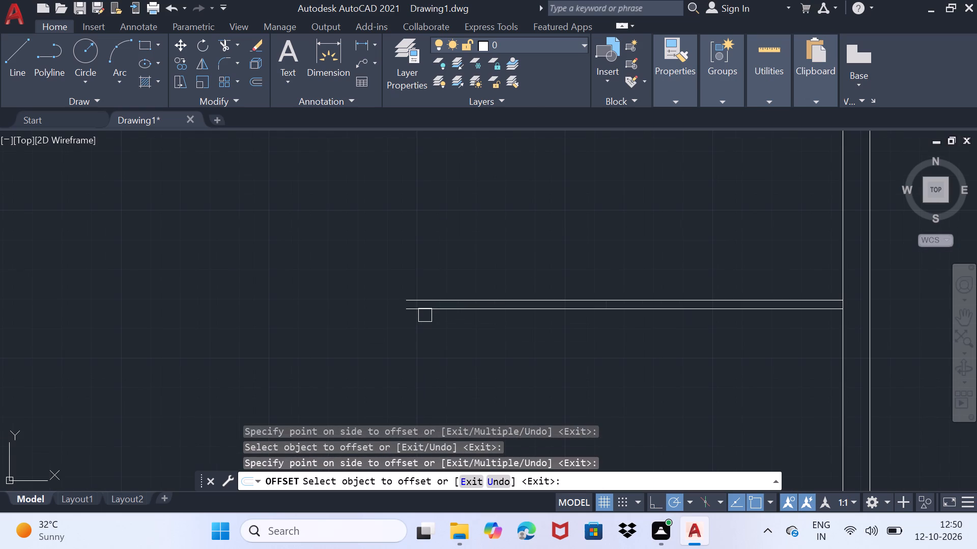
key(Escape)
Draw a line closing the west end of the 3" partition.
key(l)
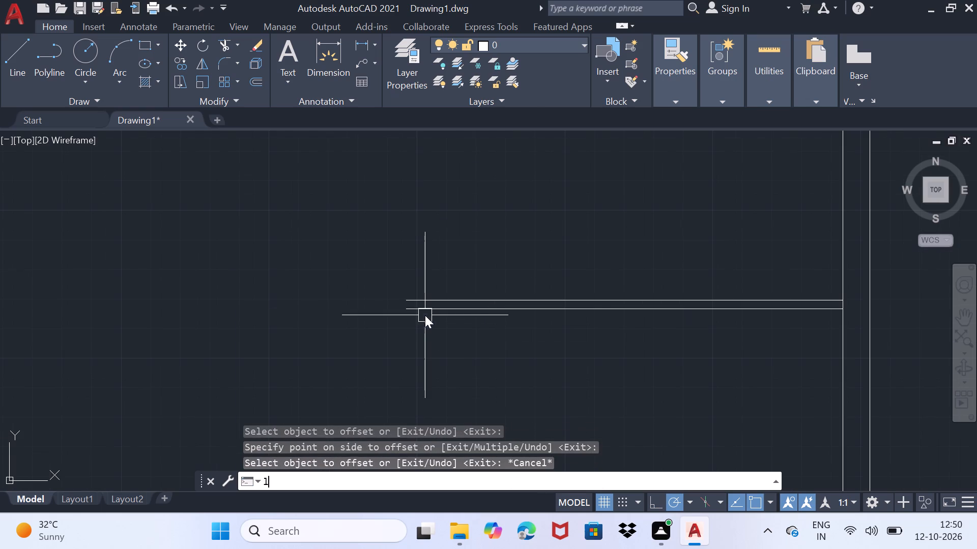
key(Return)
scroll(425, 315, up, 3)
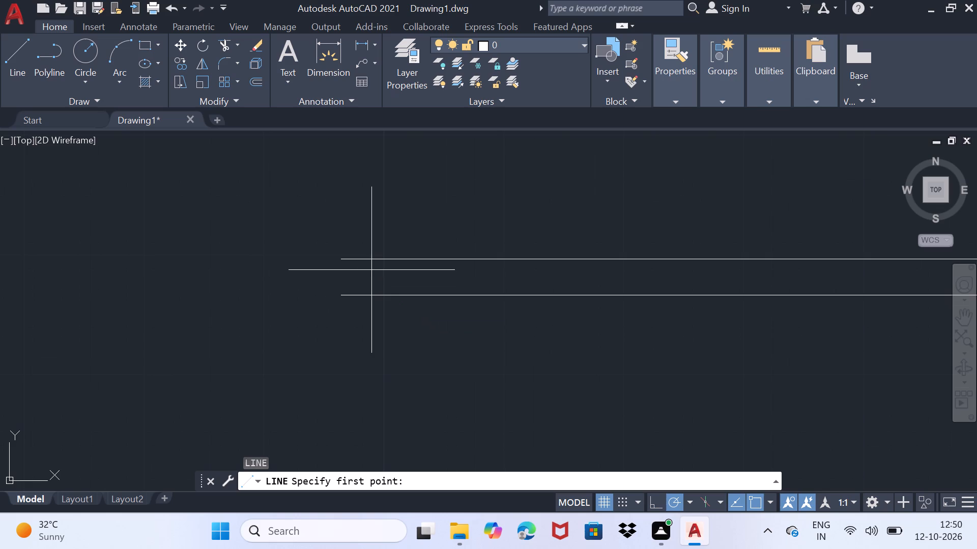
click(347, 260)
click(341, 300)
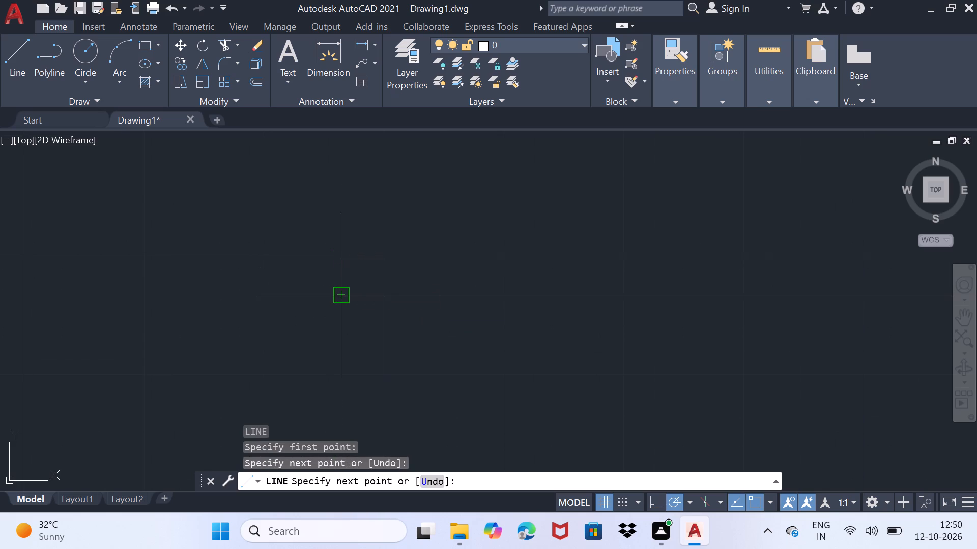
key(space)
Trim the east wall's inner face between the two lines of the 3" partition.
scroll(339, 300, down, 3)
scroll(671, 328, up, 1)
middle_drag(672, 328, 317, 351)
scroll(455, 286, up, 2)
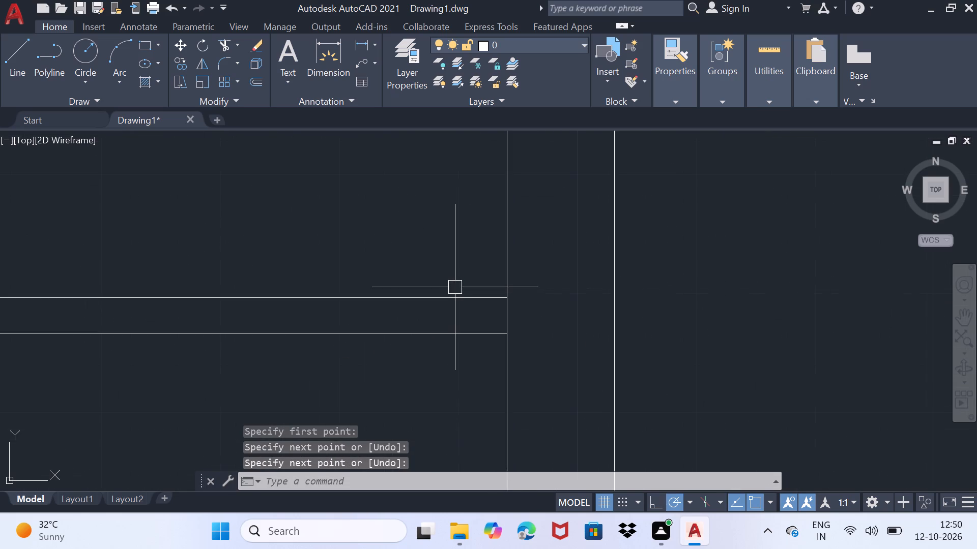
text(tr)
key(Return)
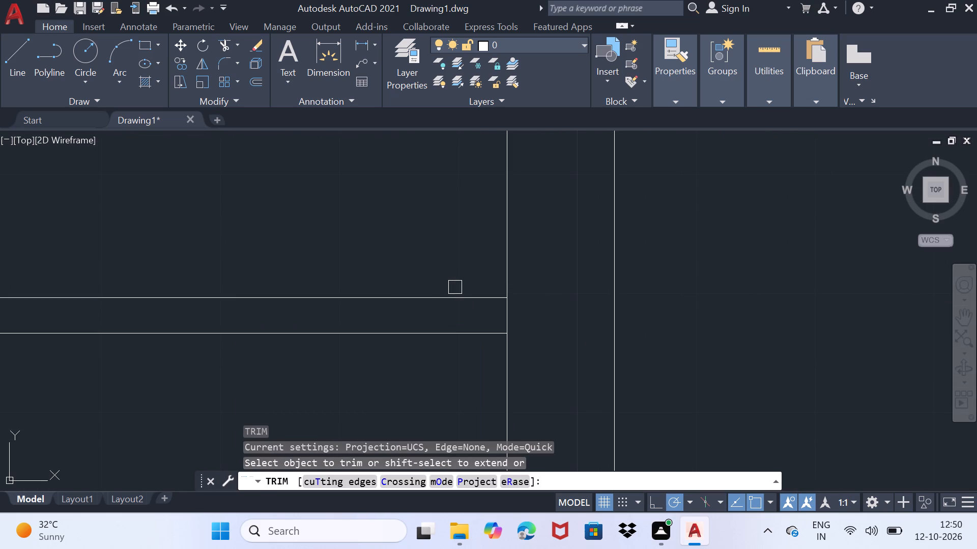
click(506, 315)
scroll(576, 301, down, 3)
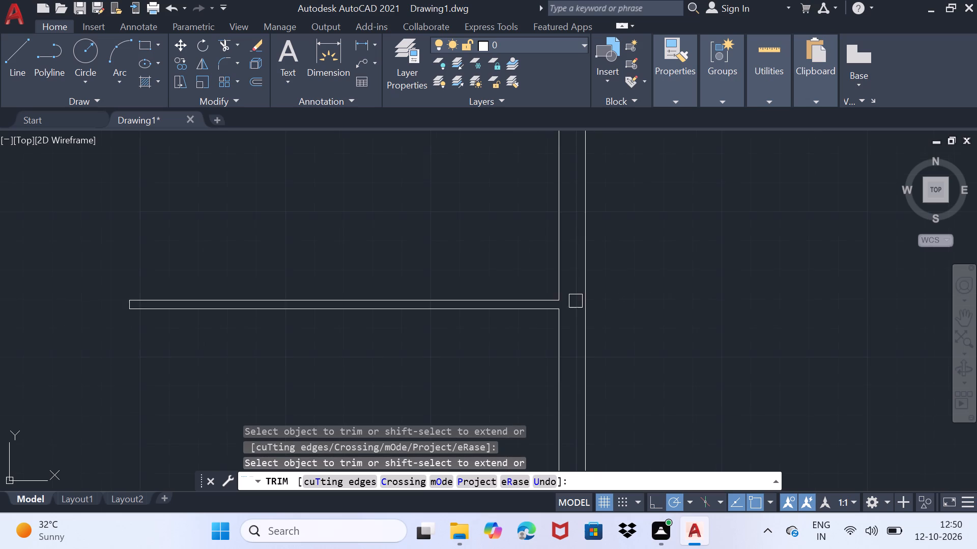
scroll(576, 301, down, 3)
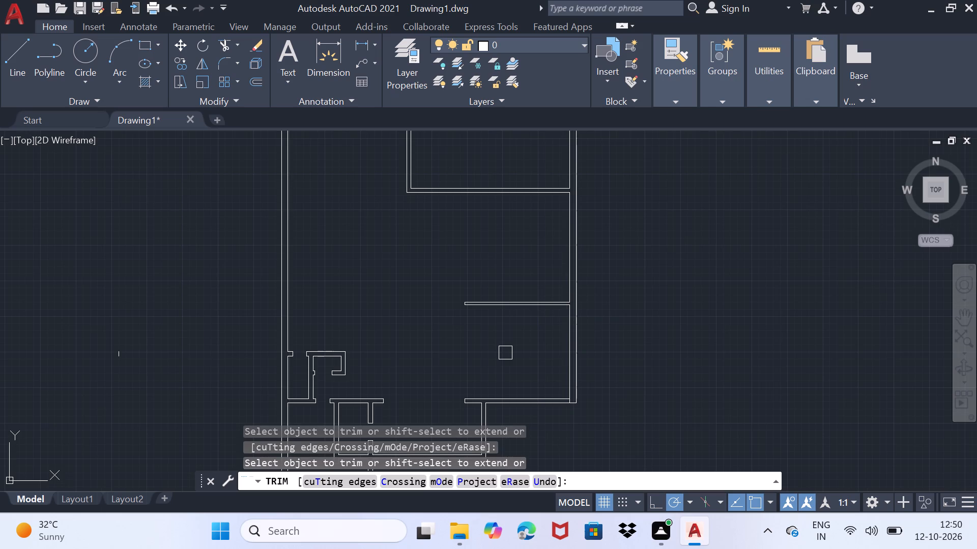
key(space)
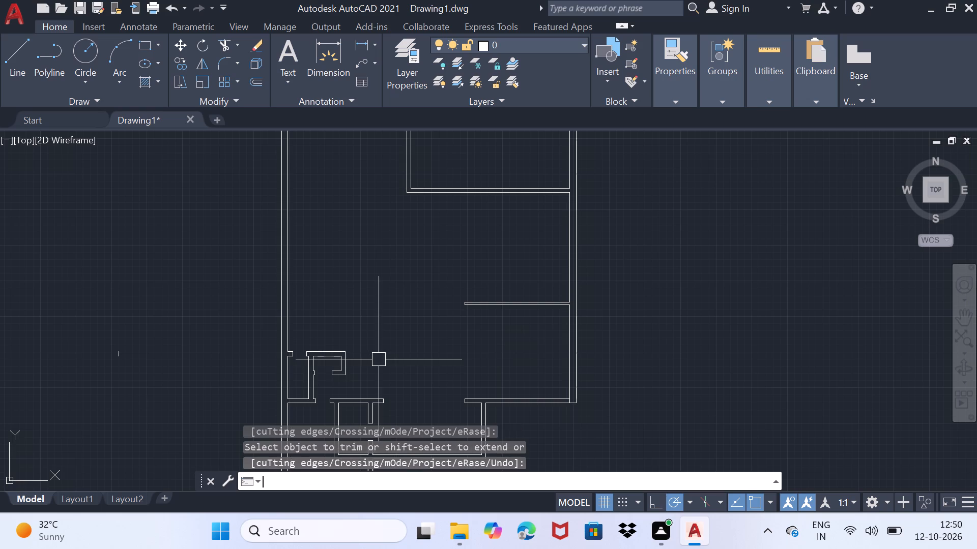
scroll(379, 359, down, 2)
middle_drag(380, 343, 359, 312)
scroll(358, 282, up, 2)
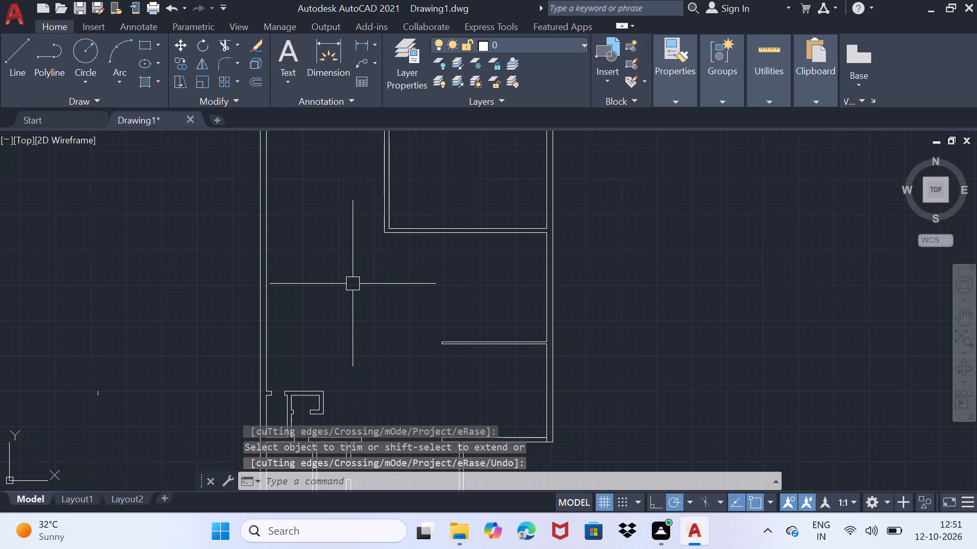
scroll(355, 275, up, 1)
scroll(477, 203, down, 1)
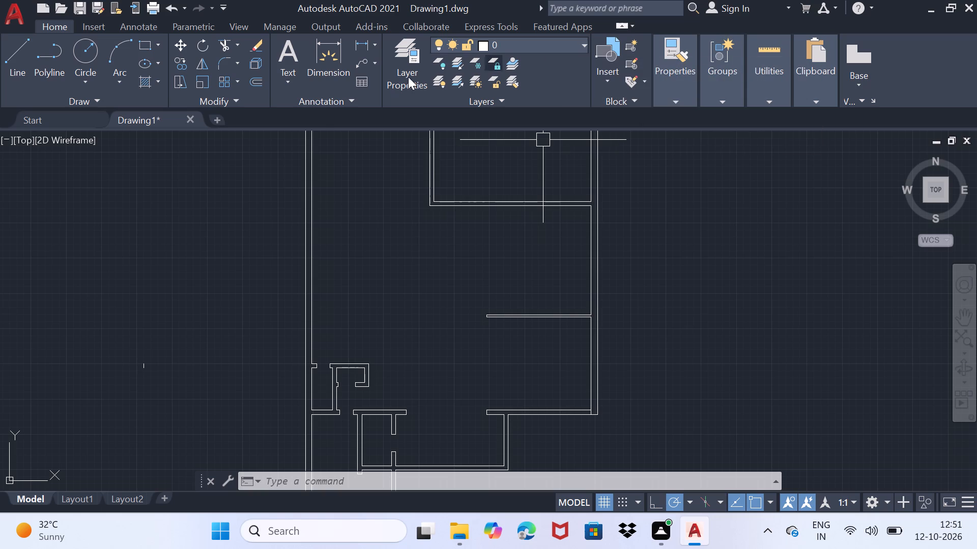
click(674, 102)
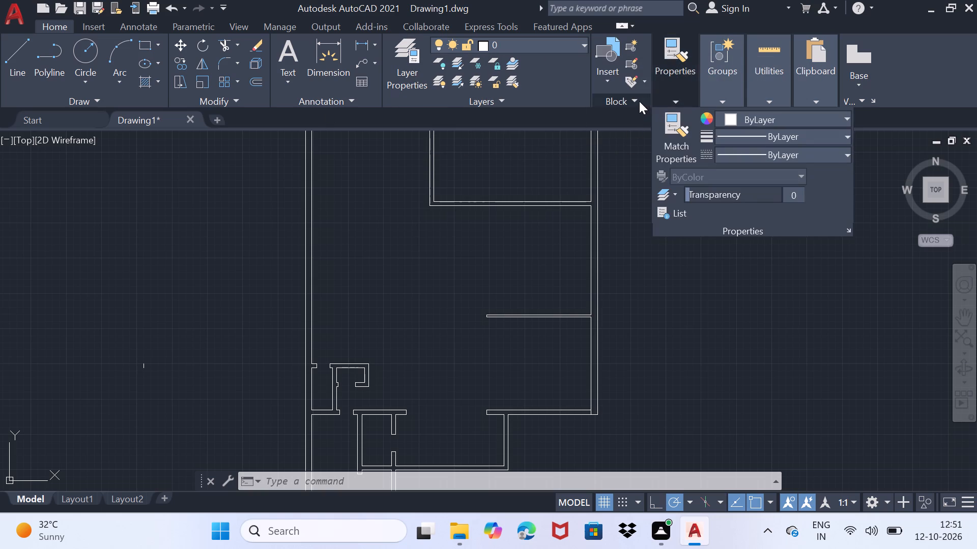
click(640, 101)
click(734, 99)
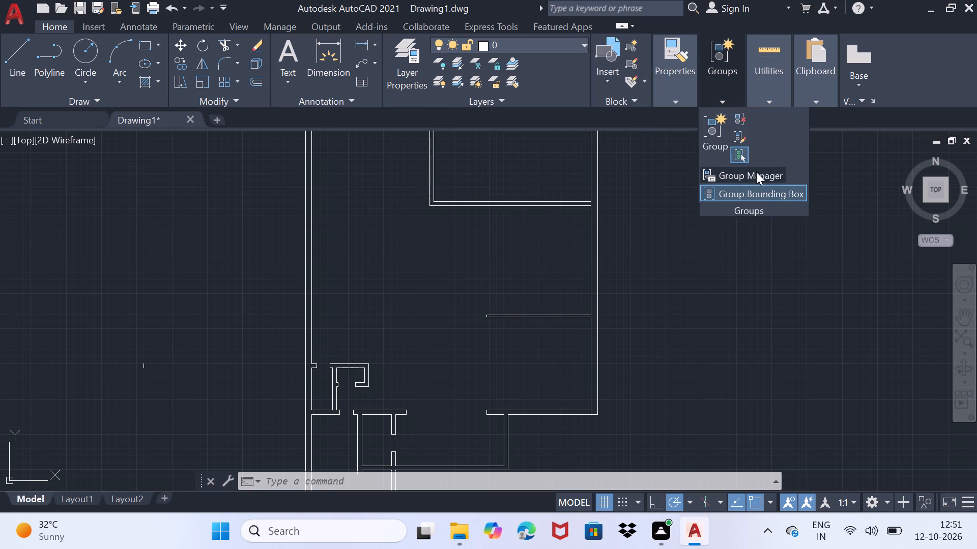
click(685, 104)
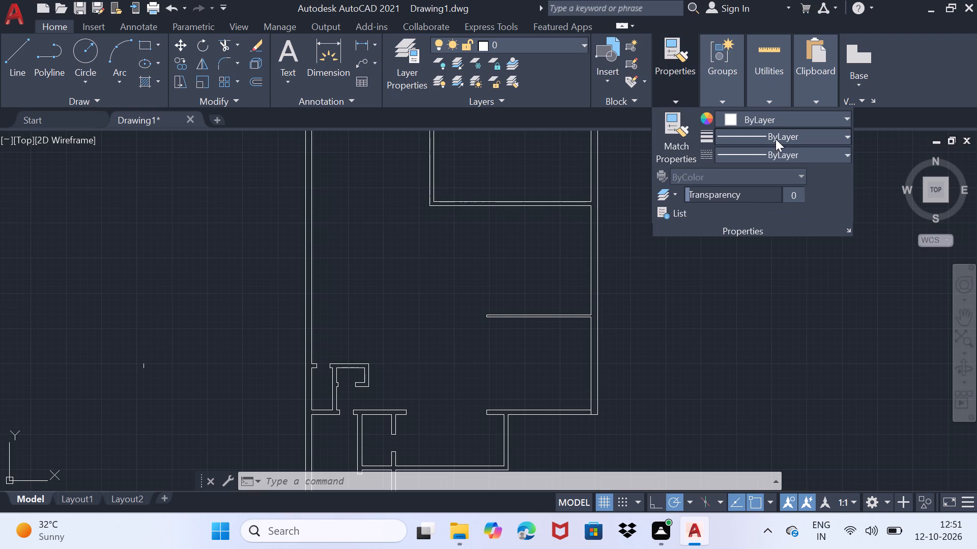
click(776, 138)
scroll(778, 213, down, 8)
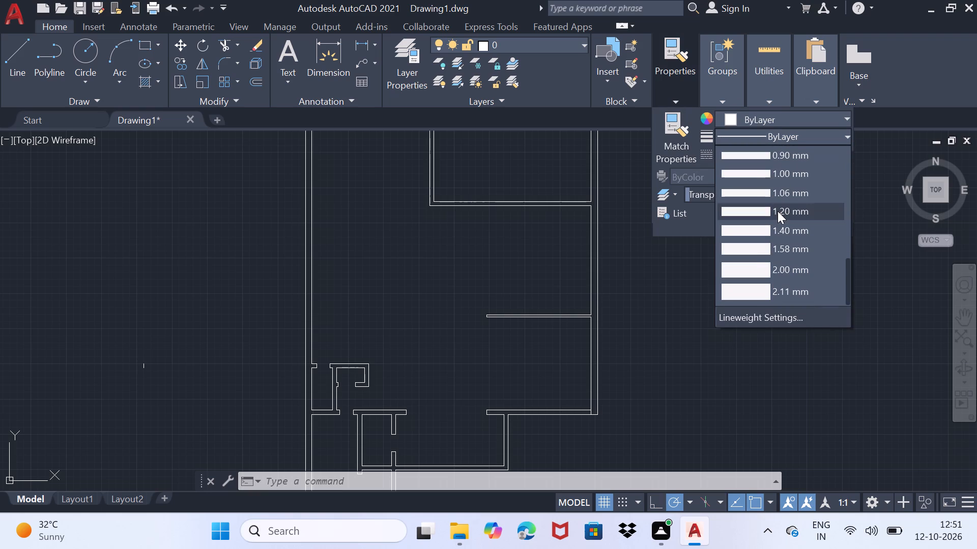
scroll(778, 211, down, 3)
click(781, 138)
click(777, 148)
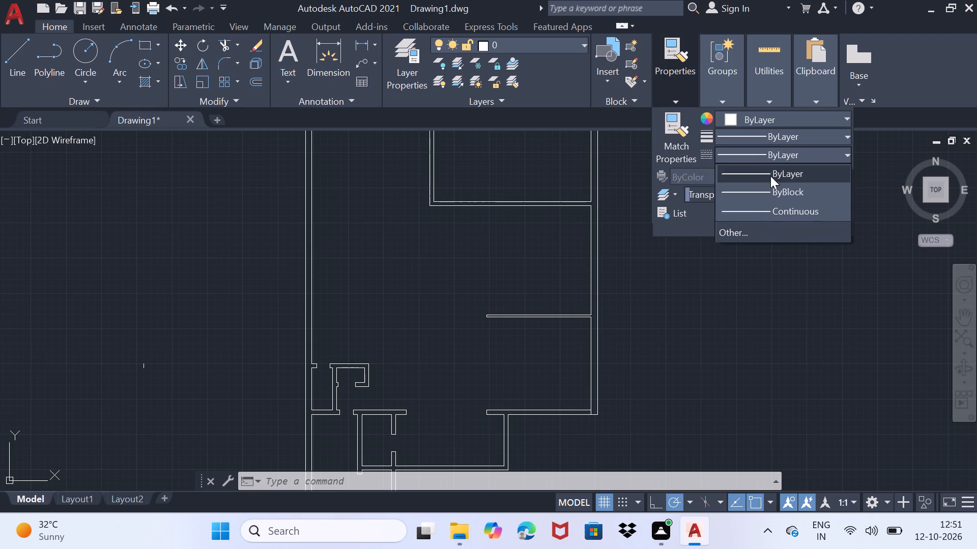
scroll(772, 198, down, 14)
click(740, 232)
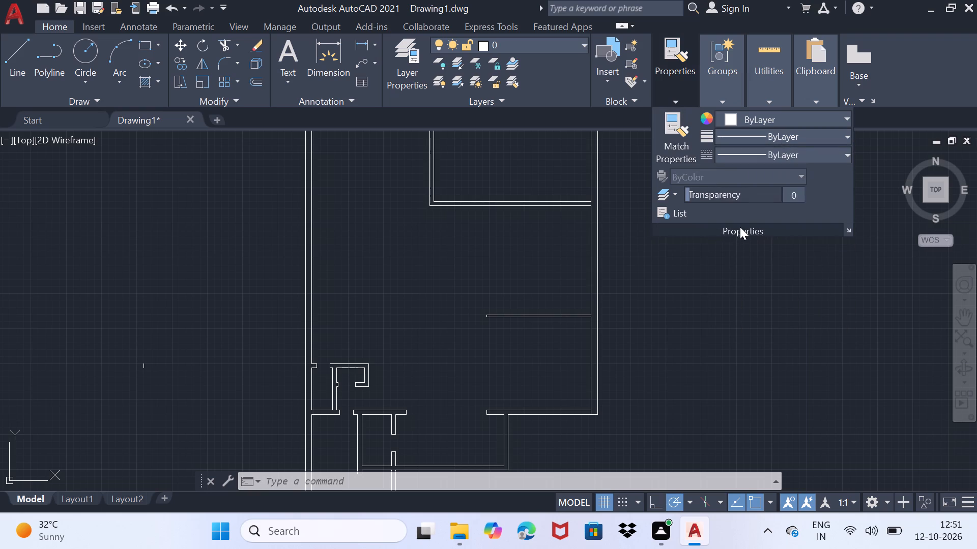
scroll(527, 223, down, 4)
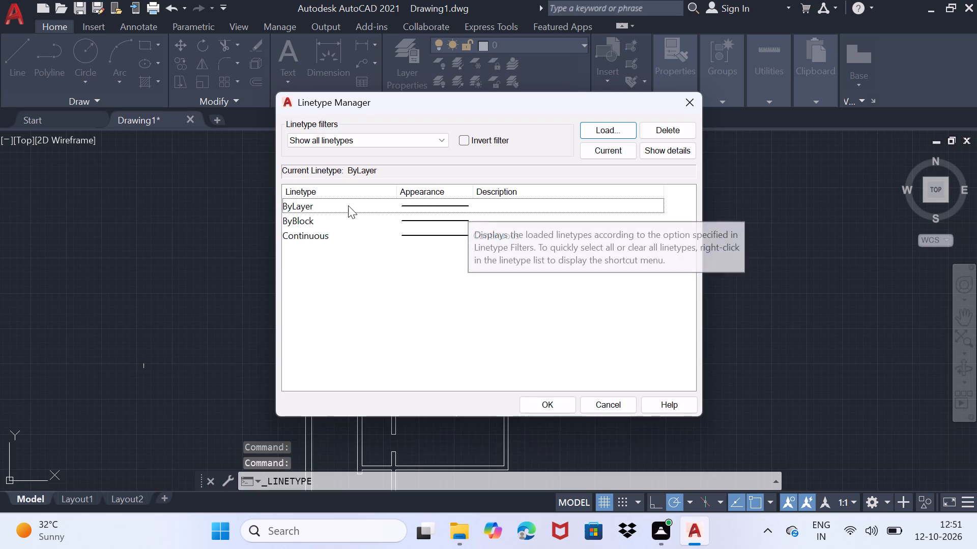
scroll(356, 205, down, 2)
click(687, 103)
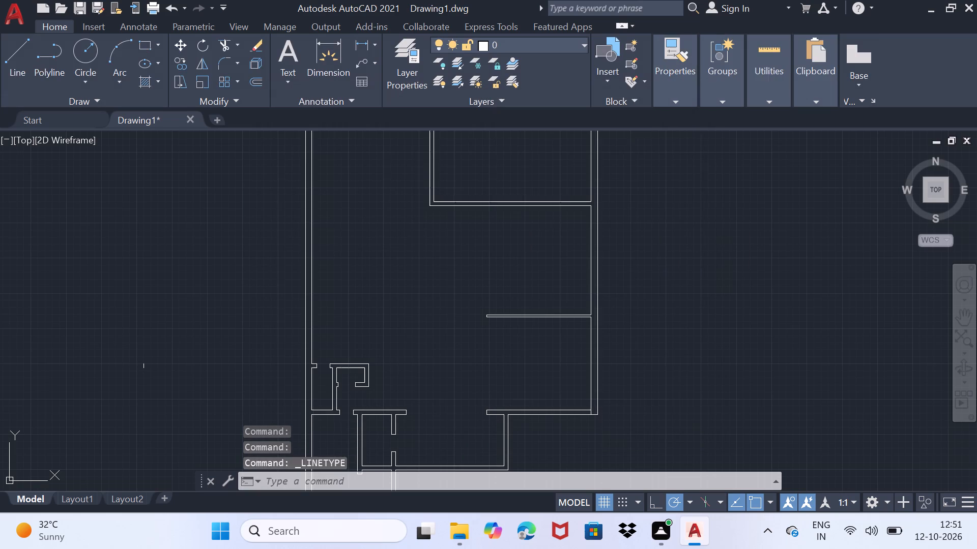
Load the ISO dash linetype ACAD_ISO02W100 from acadiso.lin into the drawing.
click(718, 101)
click(677, 106)
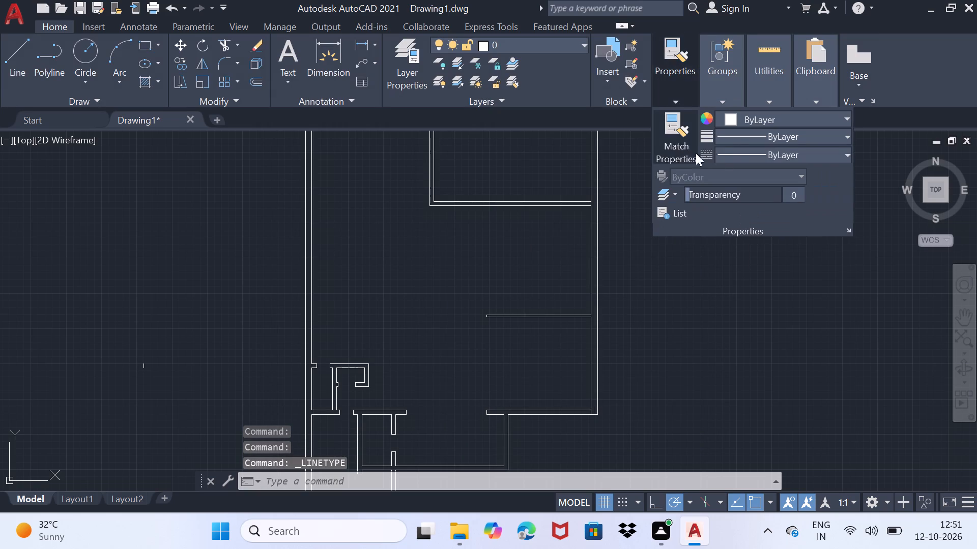
click(726, 151)
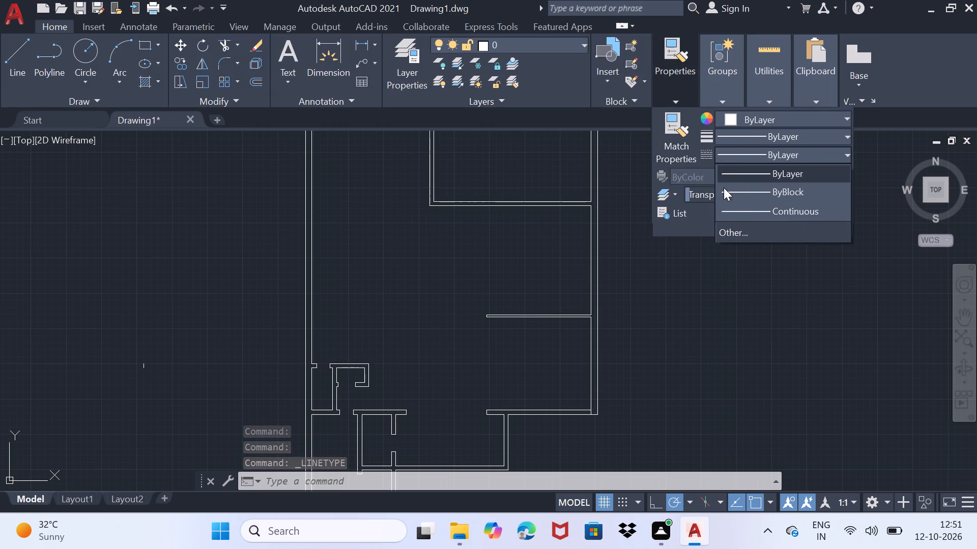
click(737, 229)
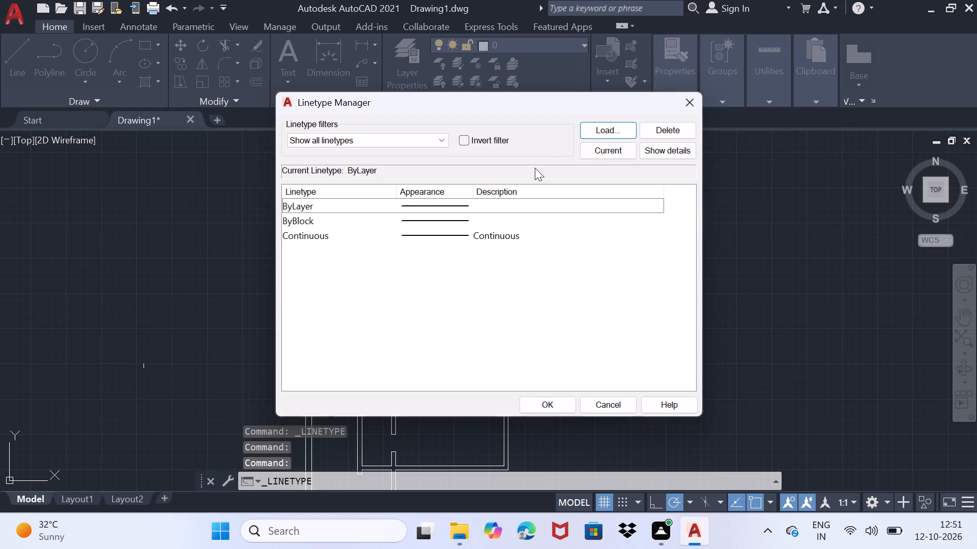
click(601, 129)
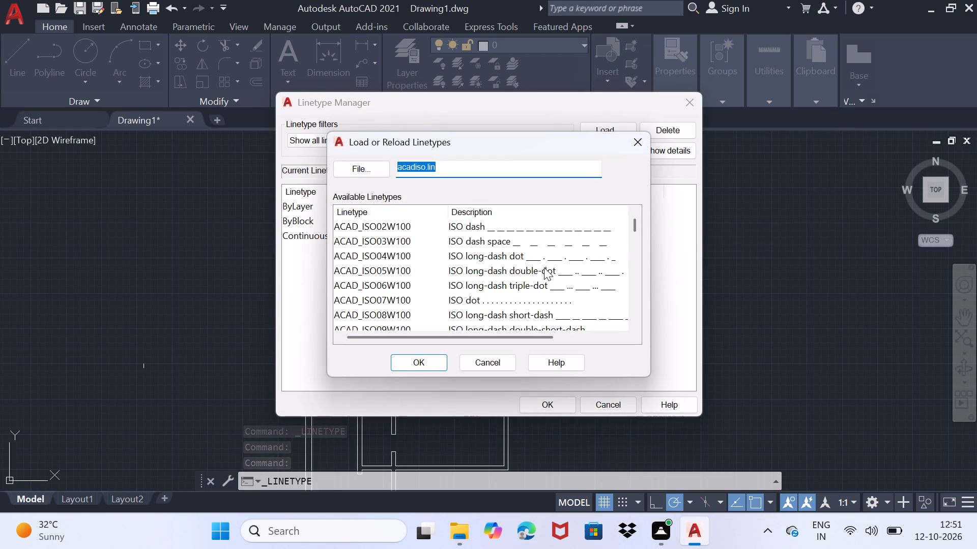
click(530, 224)
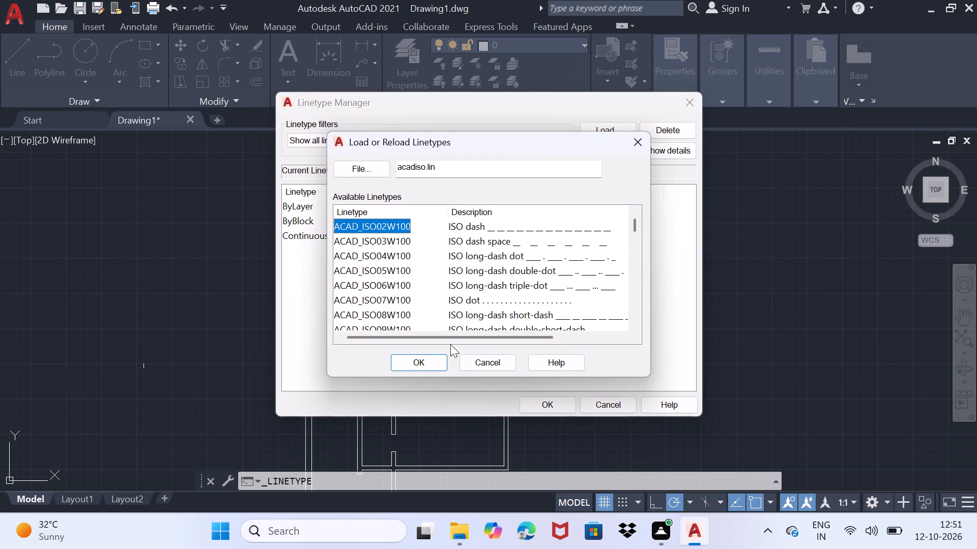
click(421, 359)
click(539, 403)
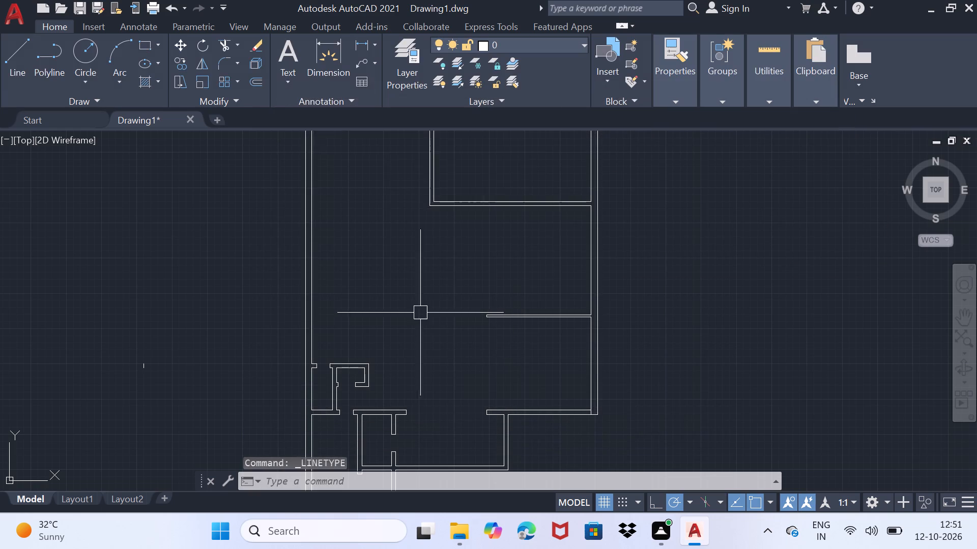
Draw a horizontal line from the northeast room's southwest wall corner across to the inner face of the west wall.
scroll(282, 235, down, 3)
scroll(299, 240, up, 3)
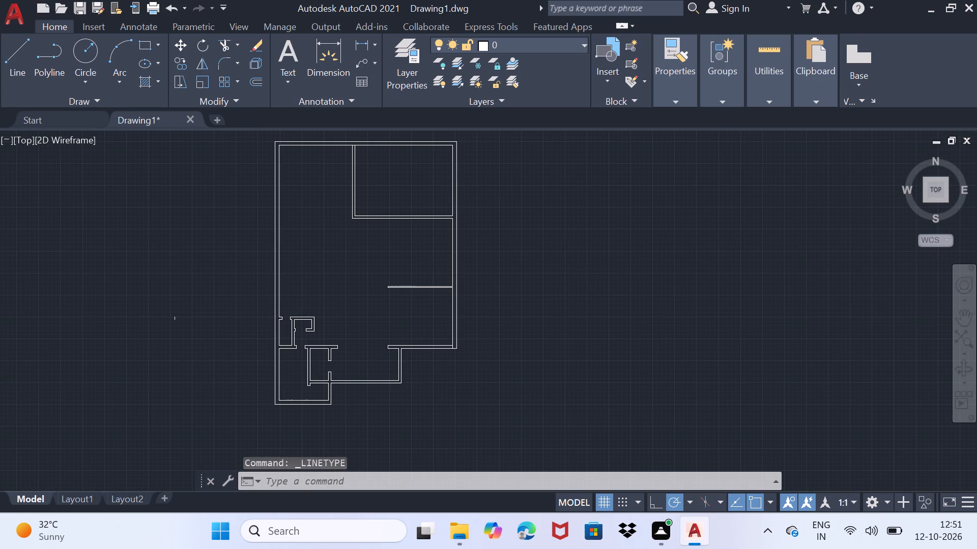
key(l)
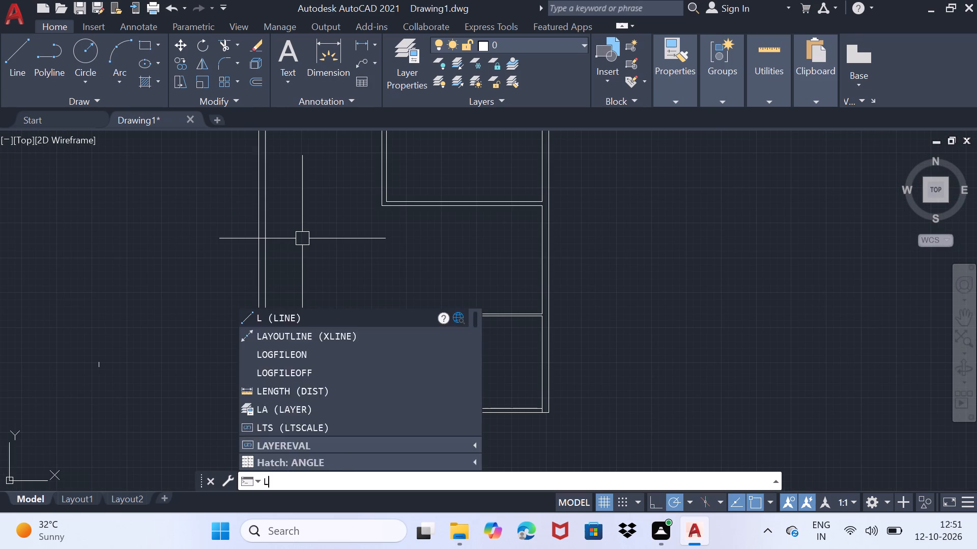
key(Return)
scroll(302, 238, up, 1)
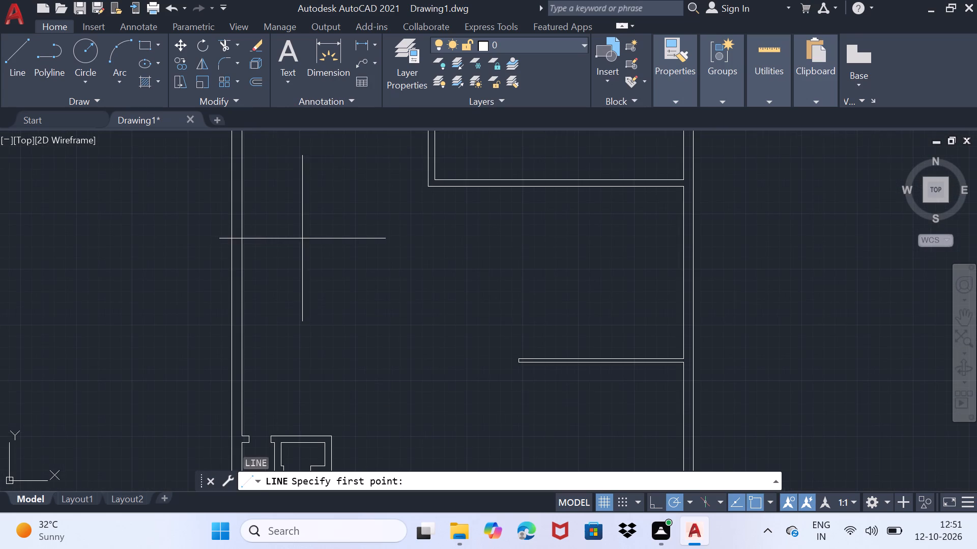
middle_drag(306, 224, 280, 339)
scroll(386, 306, up, 2)
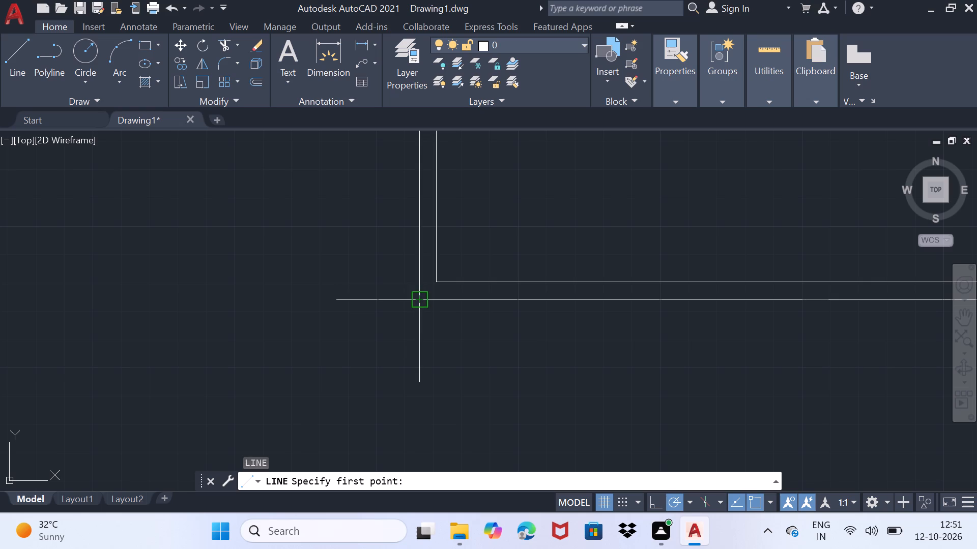
click(420, 288)
scroll(244, 282, down, 3)
middle_drag(244, 282, 344, 279)
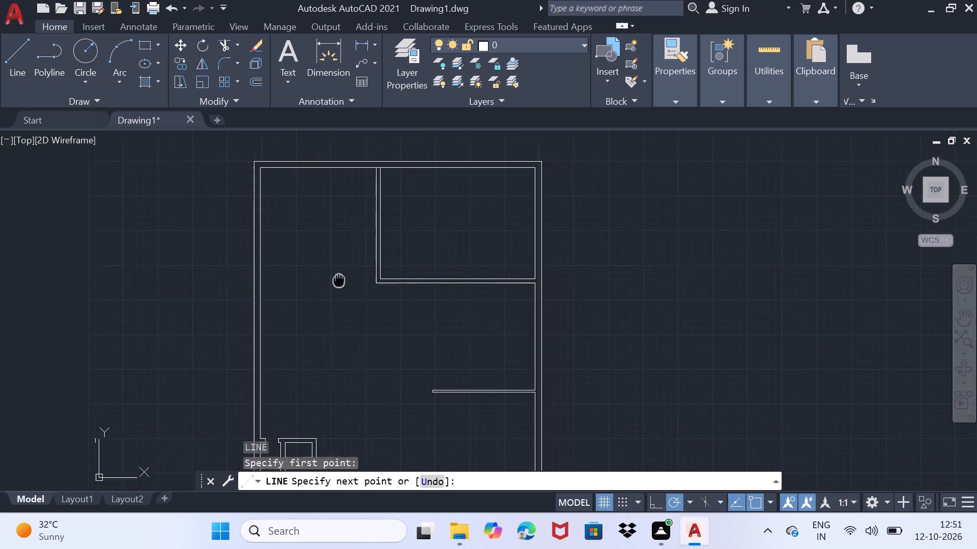
middle_drag(344, 279, 399, 283)
click(325, 283)
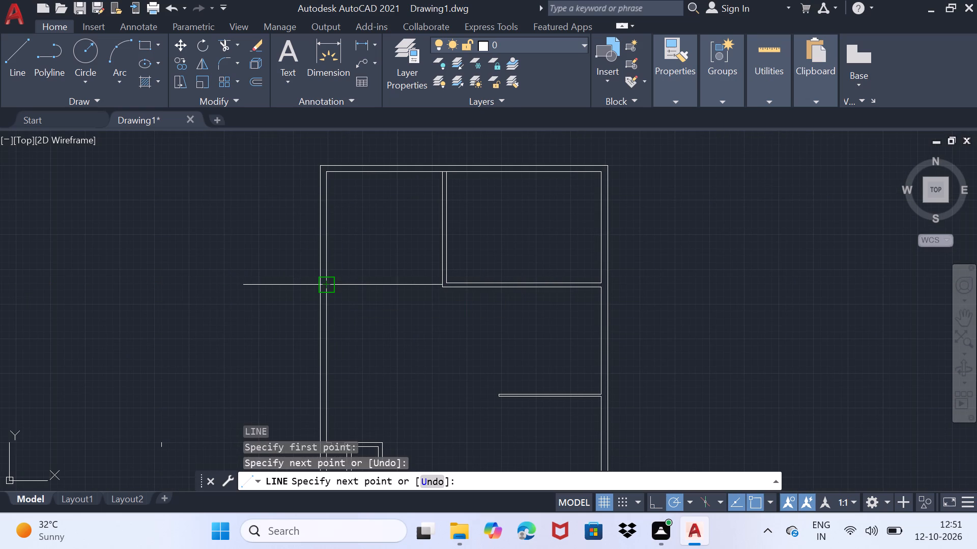
key(space)
Assign the ACAD_ISO02W100 linetype to the new line between the northeast room's corner and the west wall.
scroll(362, 310, up, 1)
click(398, 269)
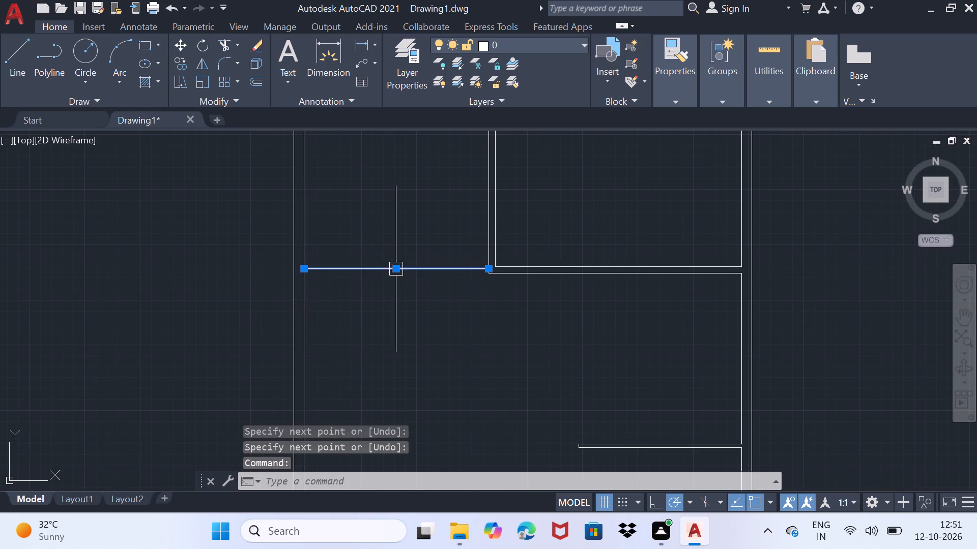
click(635, 98)
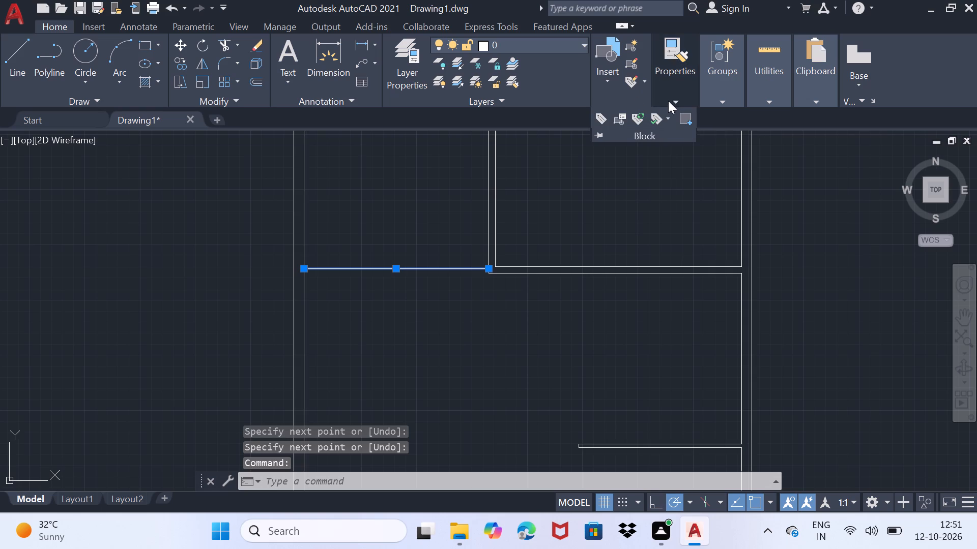
click(669, 100)
click(730, 154)
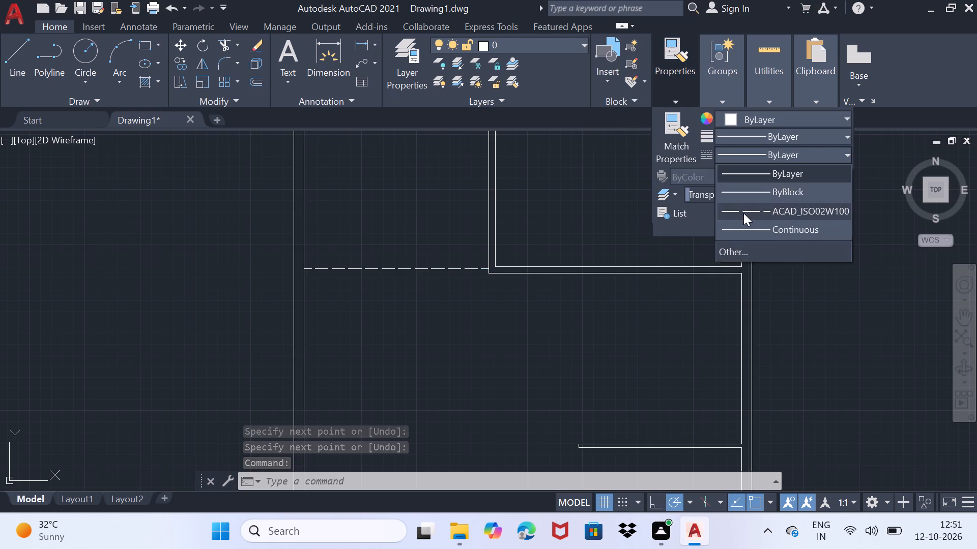
click(744, 213)
Start another line in the floor plan.
key(space)
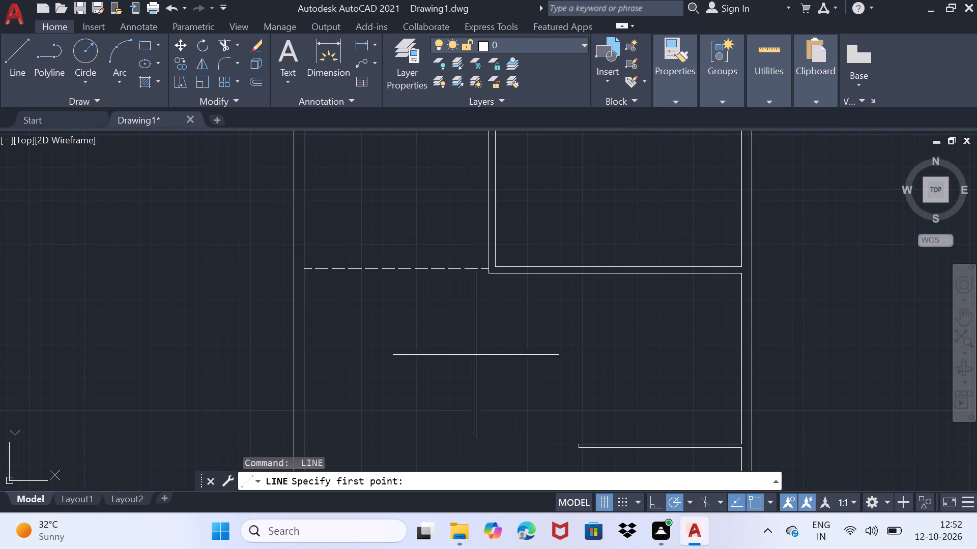
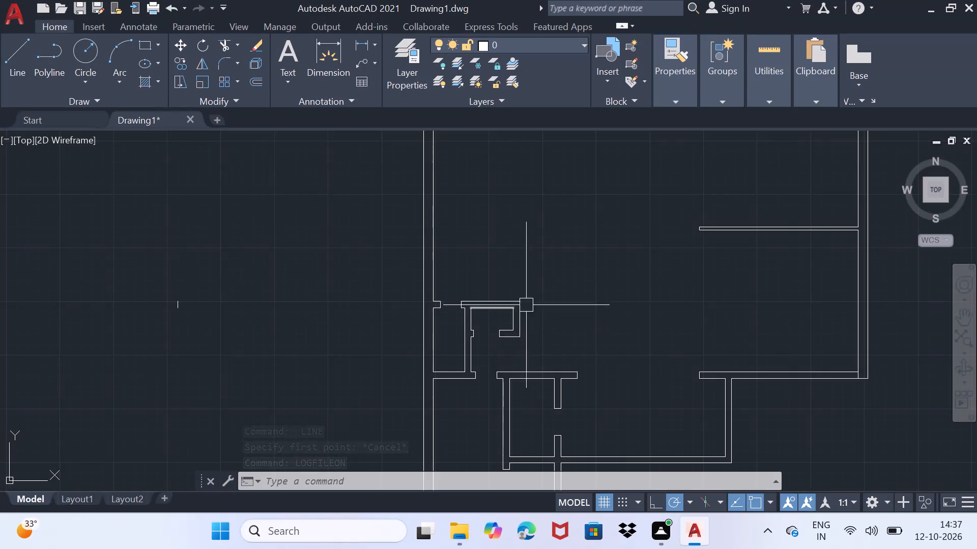
Insert a Window - Imperial block from the architectural tool palette in the empty space left of the floor plan.
middle_drag(527, 305, 440, 329)
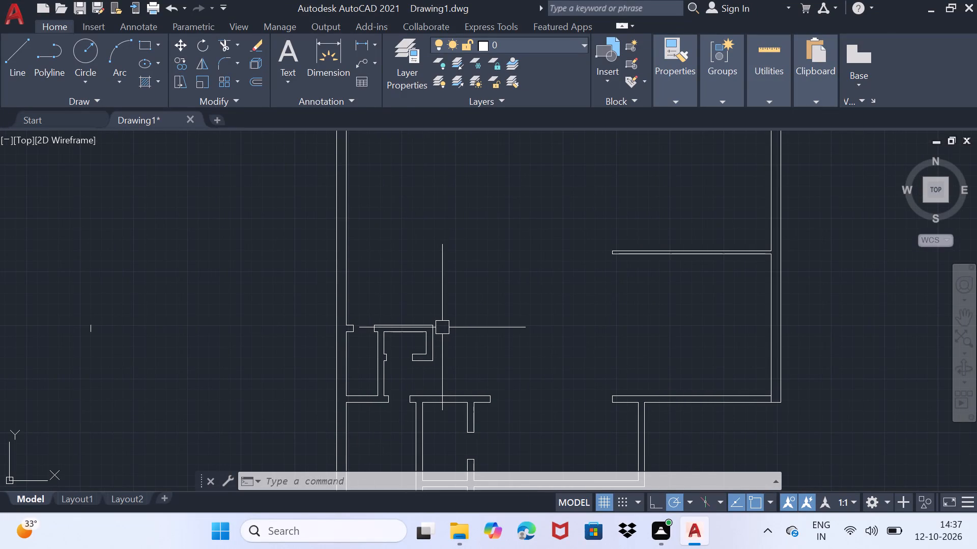
key(shift+numbersign)
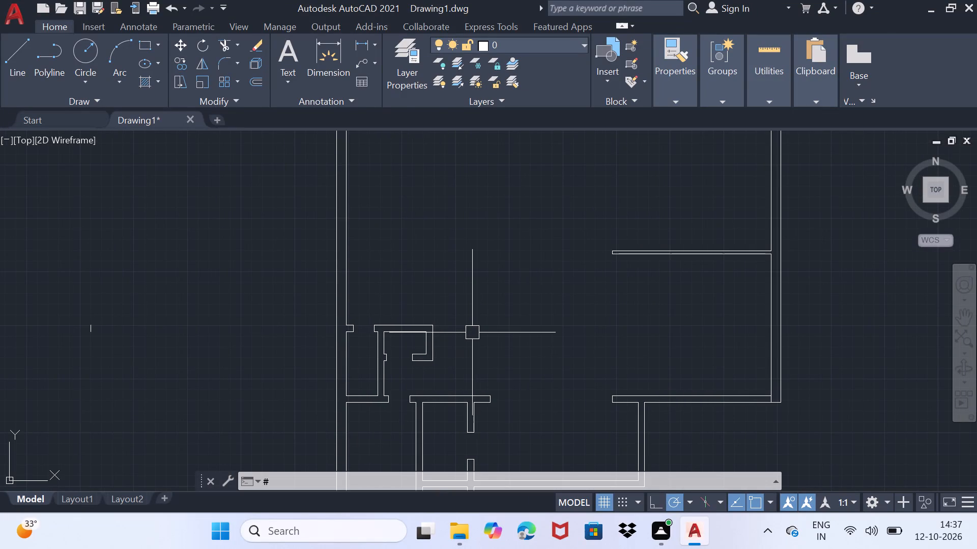
key(BackSpace)
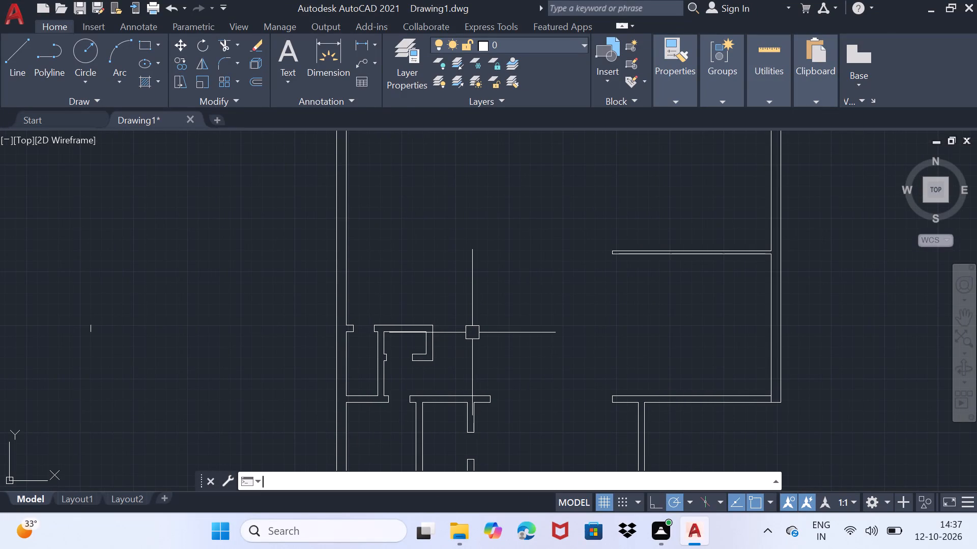
key(ctrl+3)
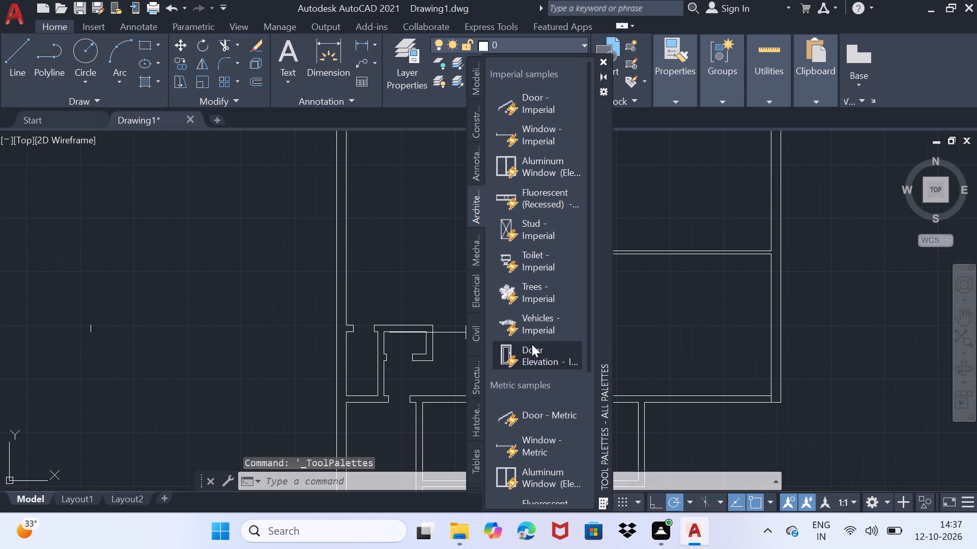
scroll(536, 314, up, 1)
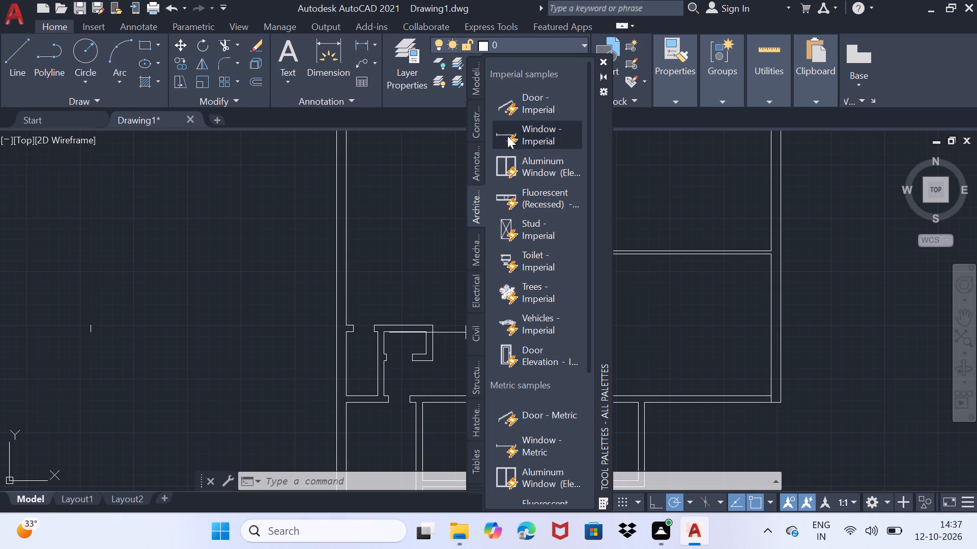
drag(513, 131, 226, 269)
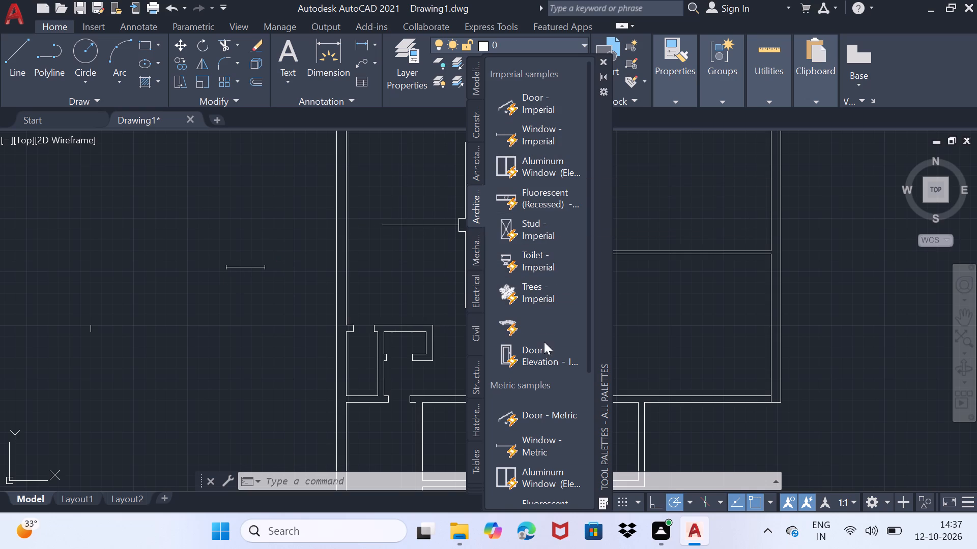
Insert a Door - Metric block from the architectural samples just below the loose window block, and close the tool palettes.
scroll(510, 257, down, 1)
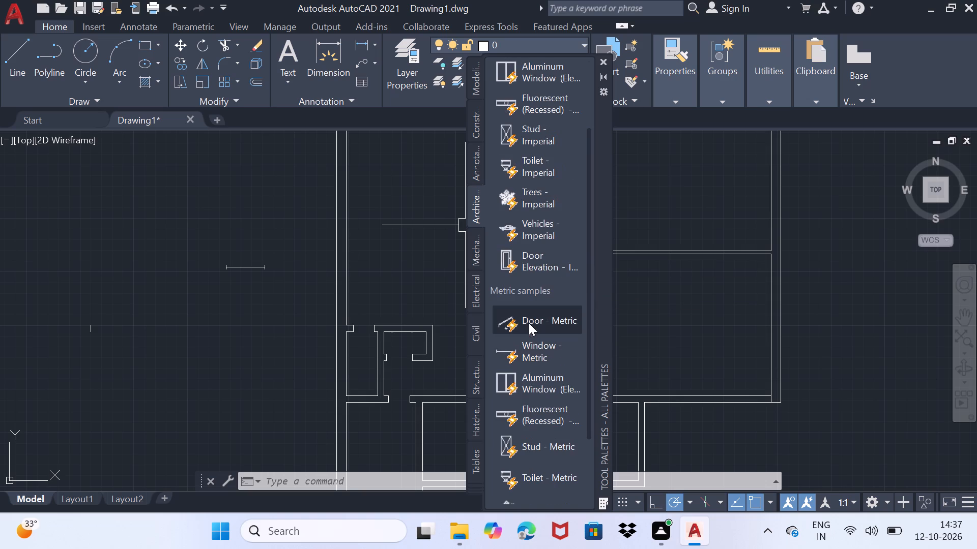
drag(529, 323, 240, 310)
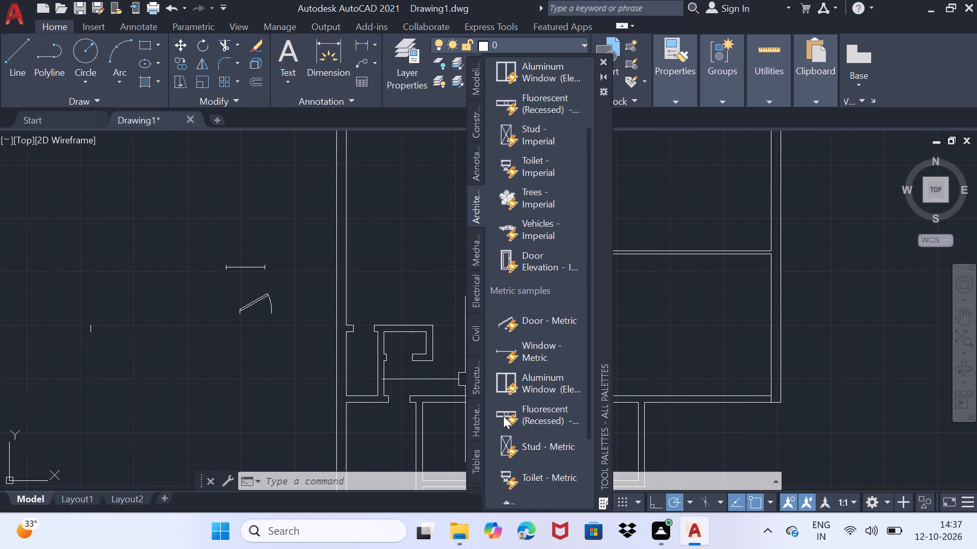
scroll(552, 414, down, 3)
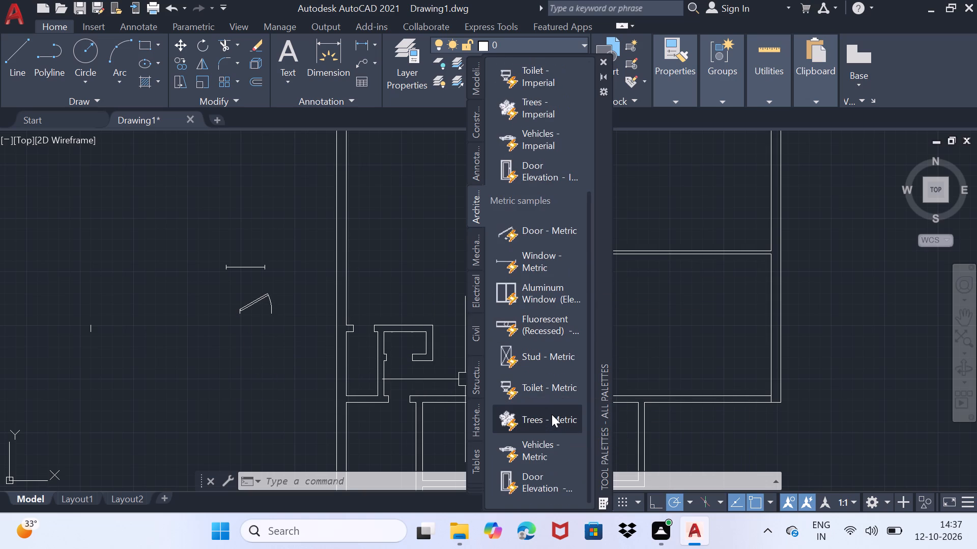
scroll(552, 414, down, 2)
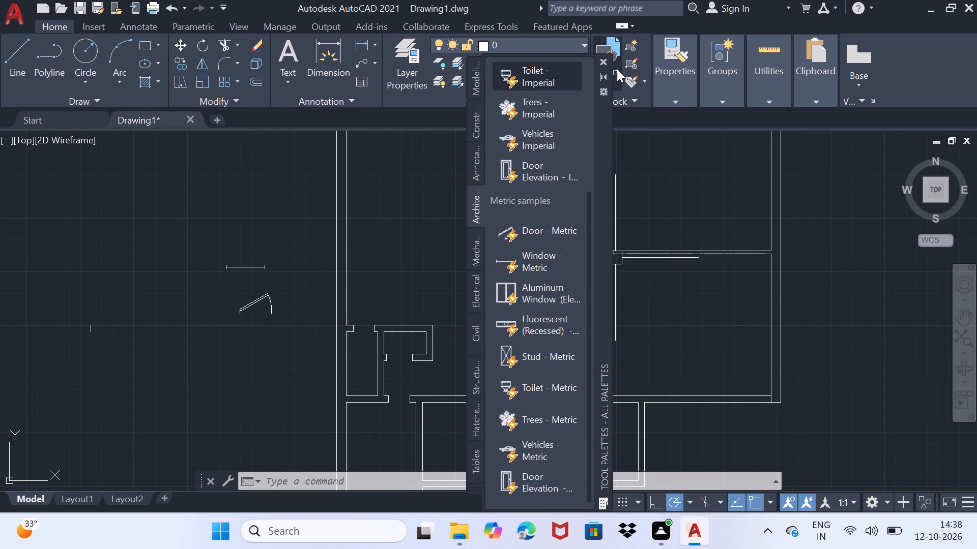
click(603, 63)
Move the window block by its right end into the plan's top exterior wall, between the two wall lines above the upper-left room.
scroll(400, 245, down, 3)
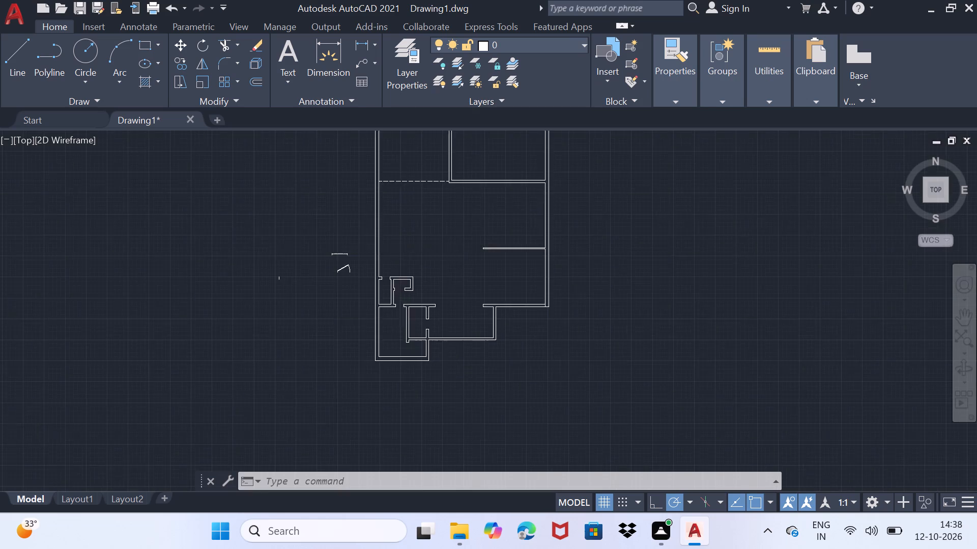
middle_drag(393, 260, 178, 249)
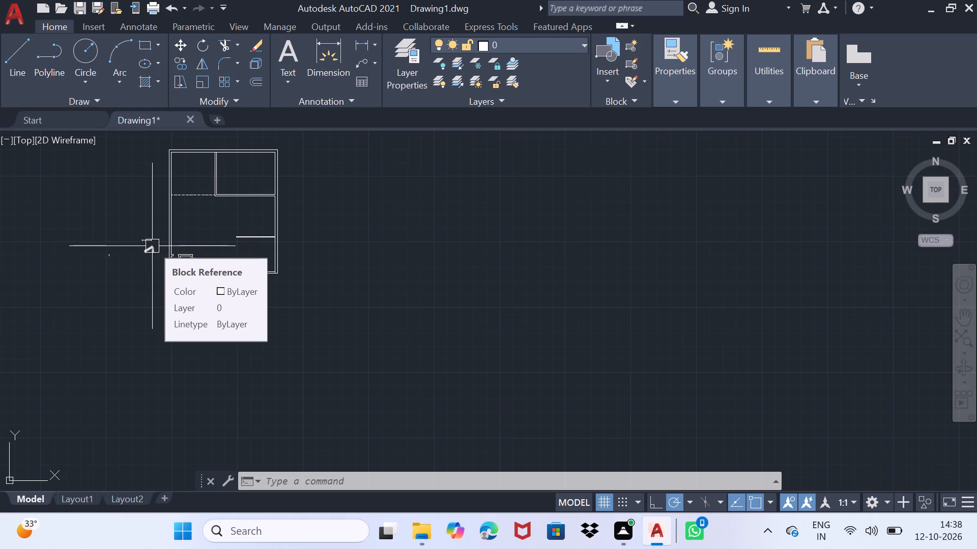
scroll(200, 274, down, 2)
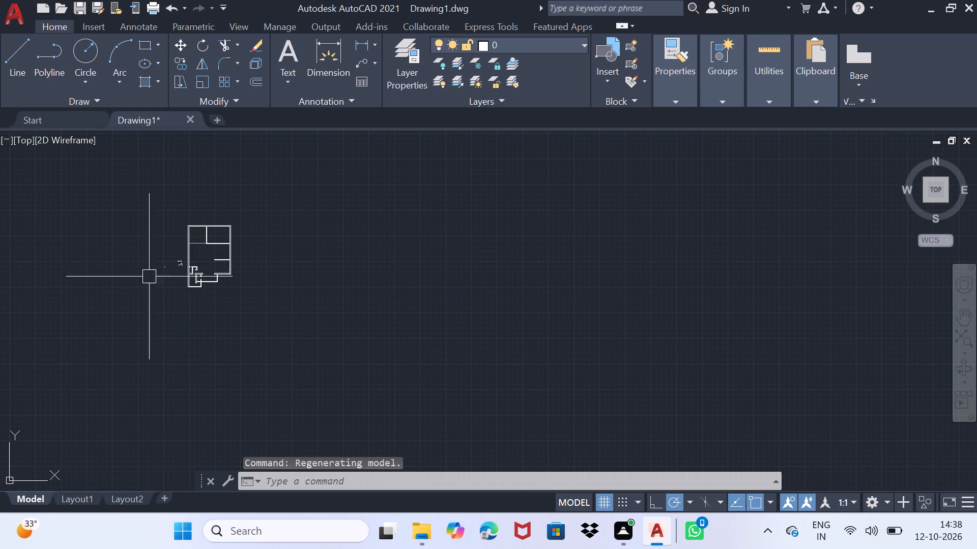
scroll(135, 270, up, 4)
middle_drag(281, 246, 65, 309)
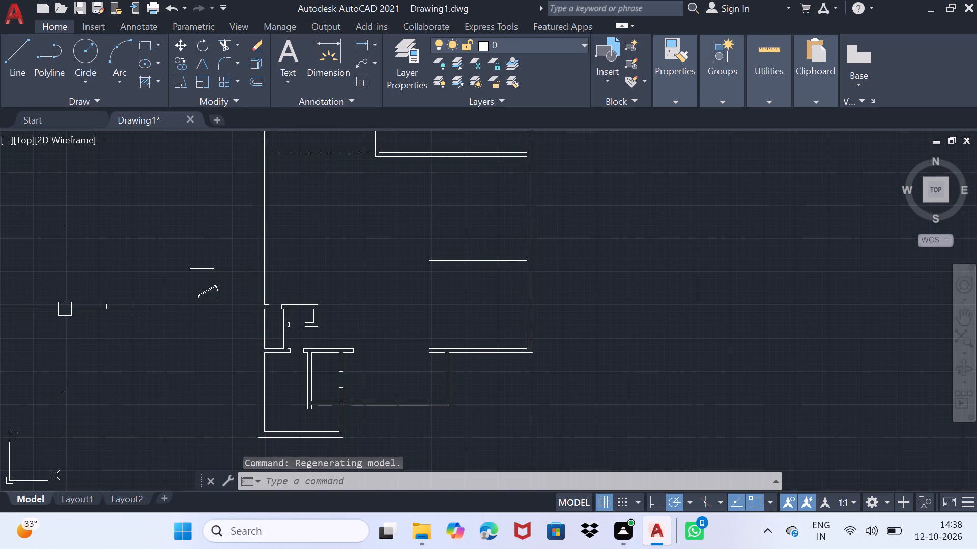
scroll(79, 292, up, 1)
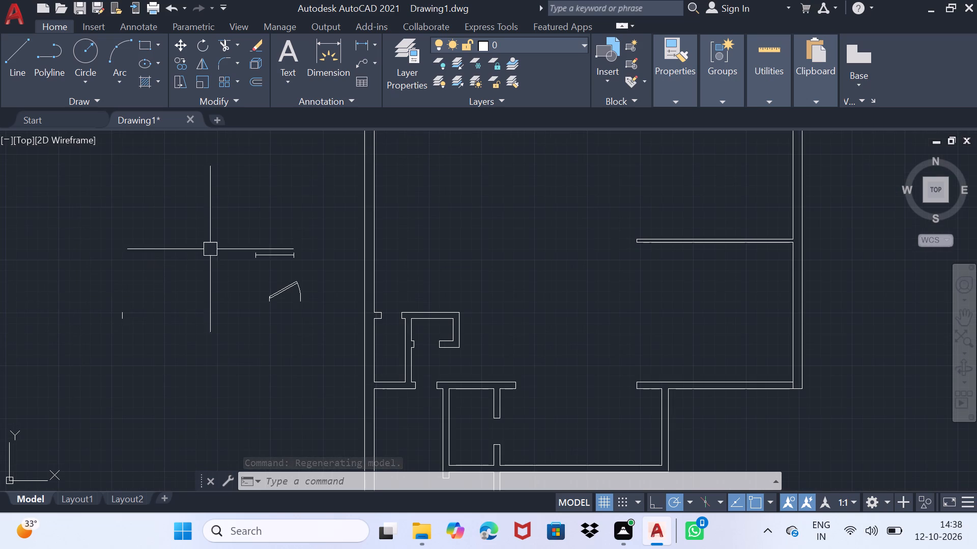
click(267, 258)
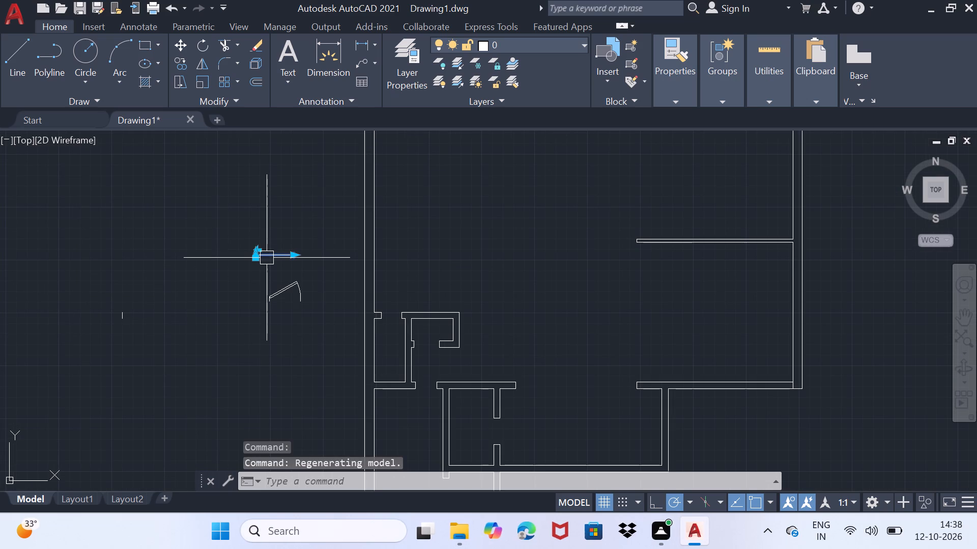
key(m)
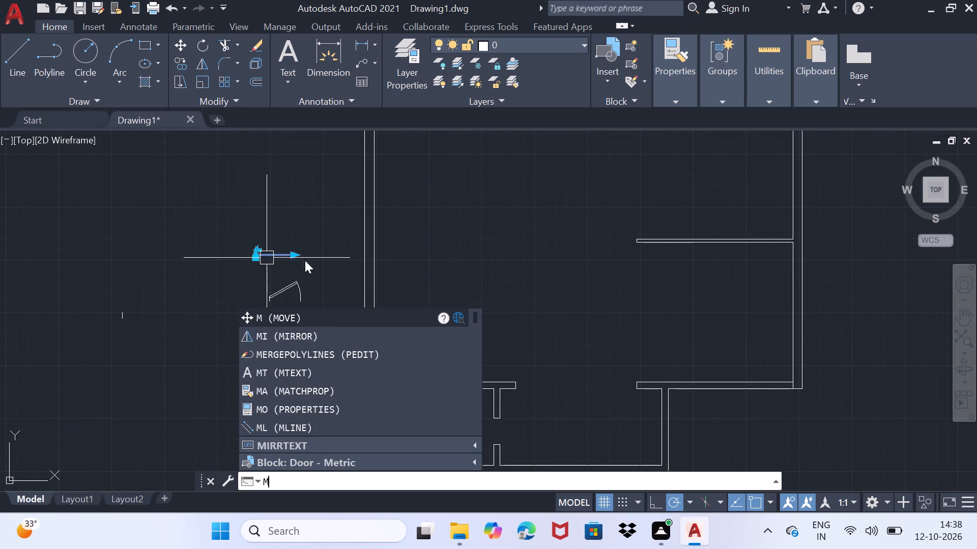
drag(262, 263, 279, 245)
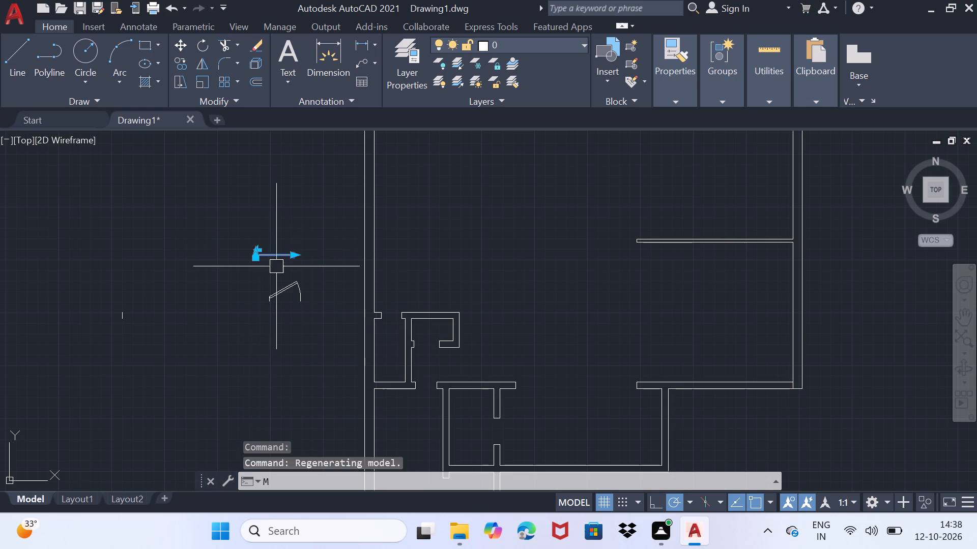
key(Return)
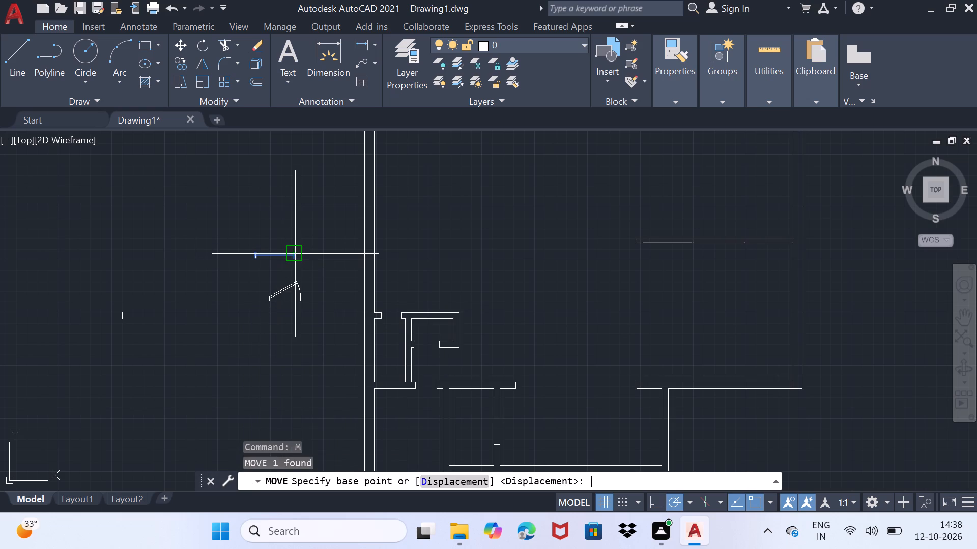
click(300, 260)
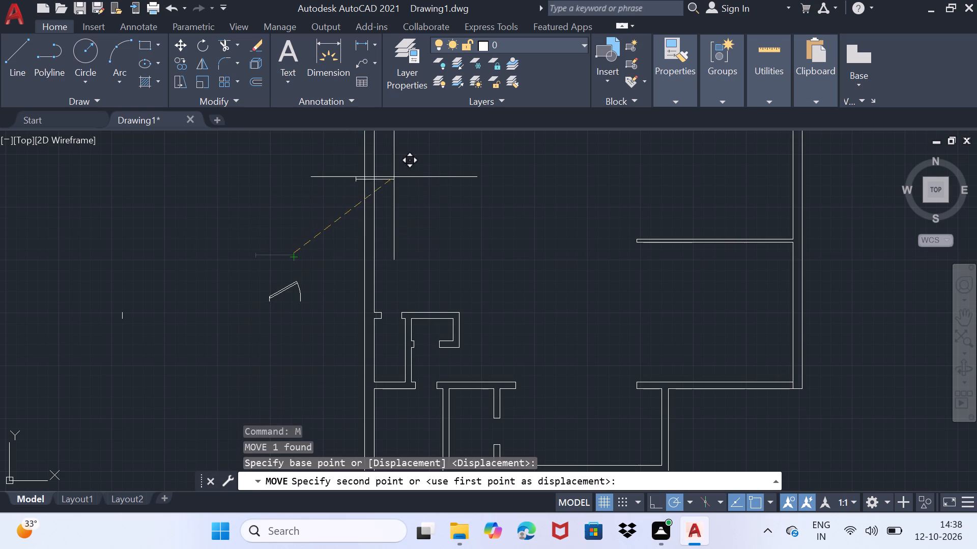
middle_drag(393, 180, 286, 450)
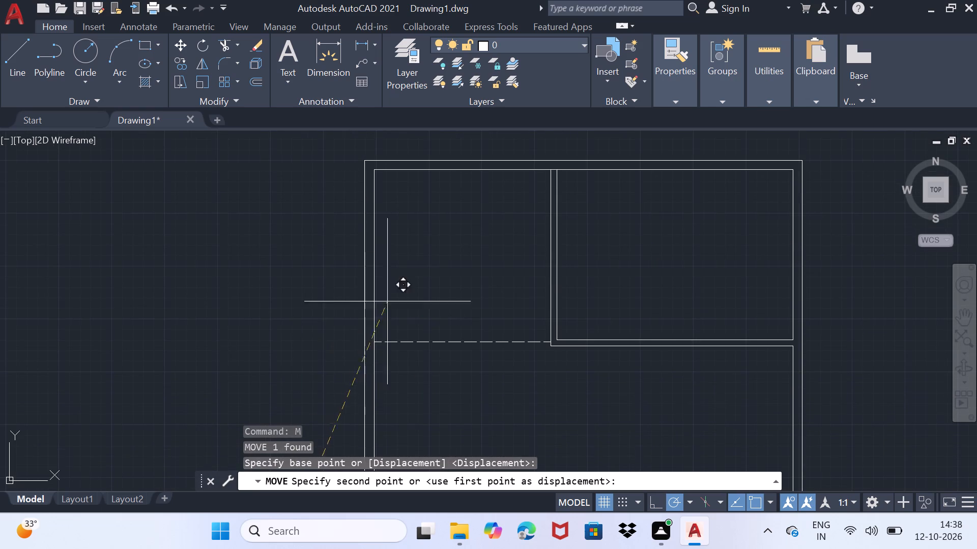
scroll(452, 201, up, 4)
middle_drag(447, 187, 377, 352)
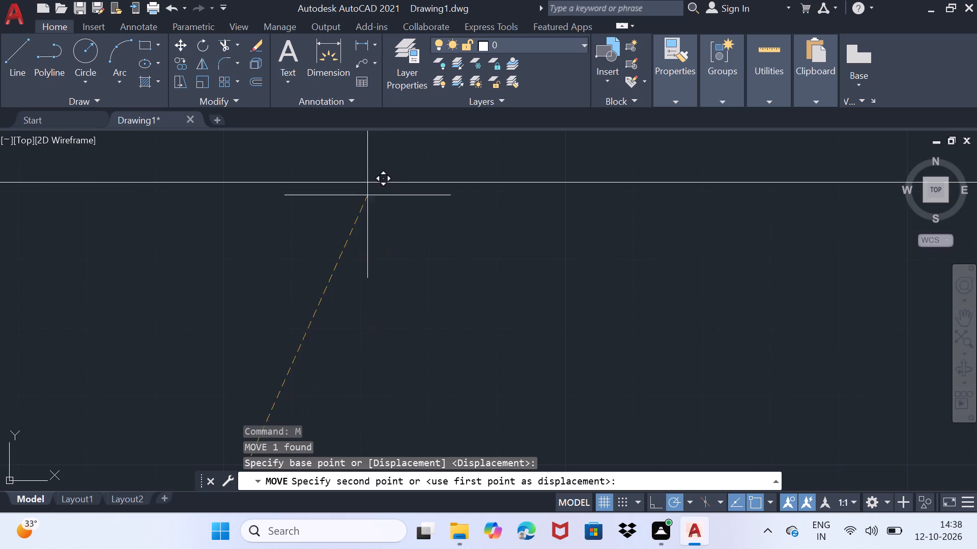
scroll(366, 194, down, 2)
middle_drag(361, 193, 335, 289)
scroll(363, 271, up, 2)
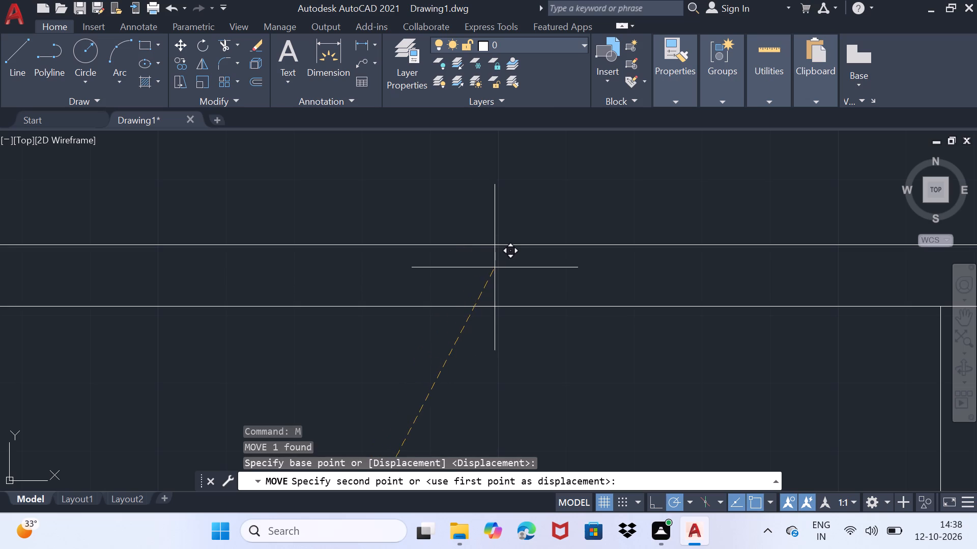
click(495, 268)
Draw a line from the upper end of the window's left jamb perpendicular to the outer wall line.
scroll(503, 284, down, 2)
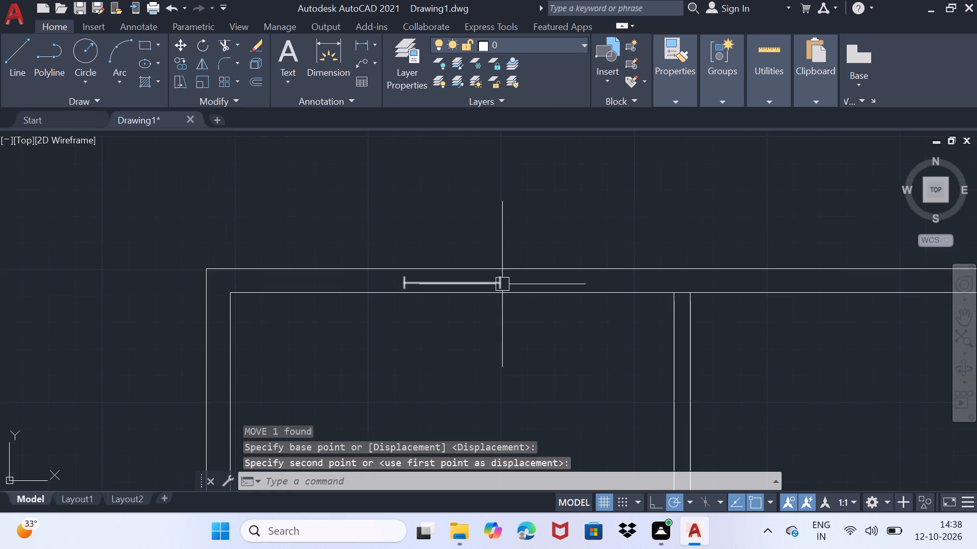
middle_drag(498, 317, 297, 335)
scroll(215, 301, up, 3)
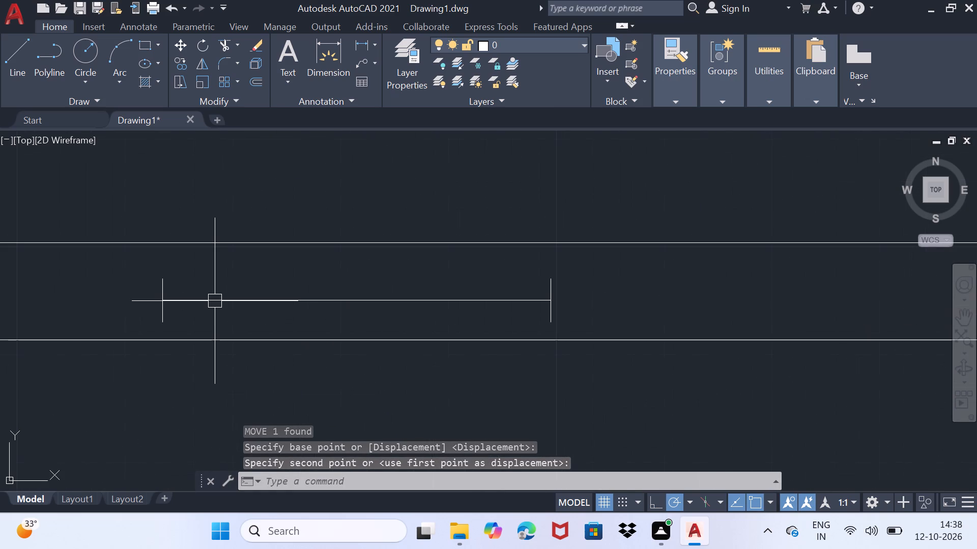
key(l)
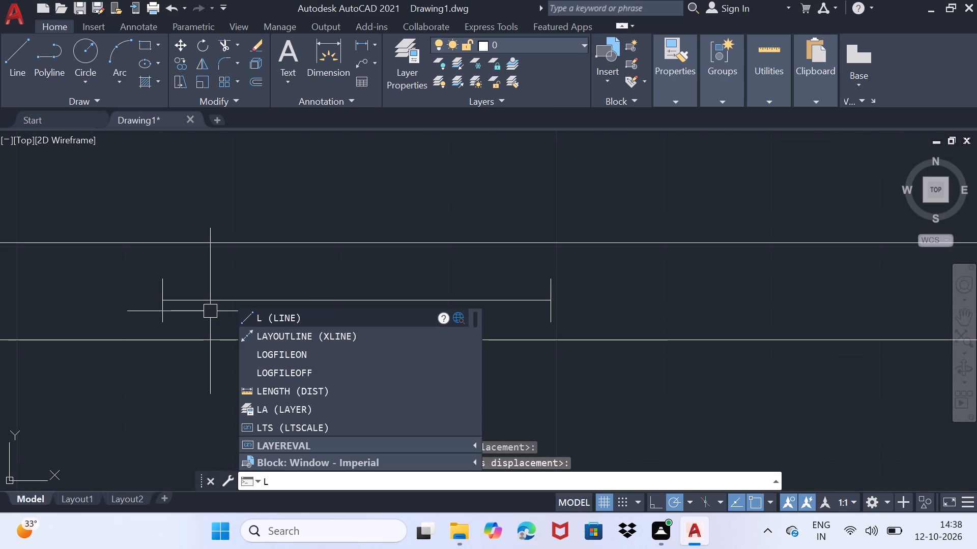
key(Return)
scroll(184, 293, up, 2)
middle_drag(169, 291, 210, 283)
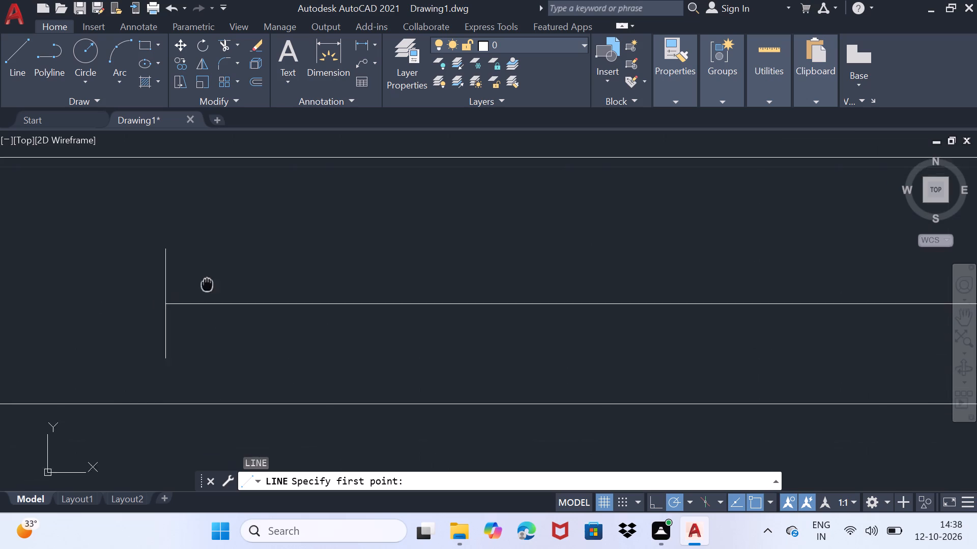
middle_drag(210, 283, 263, 359)
drag(216, 327, 216, 323)
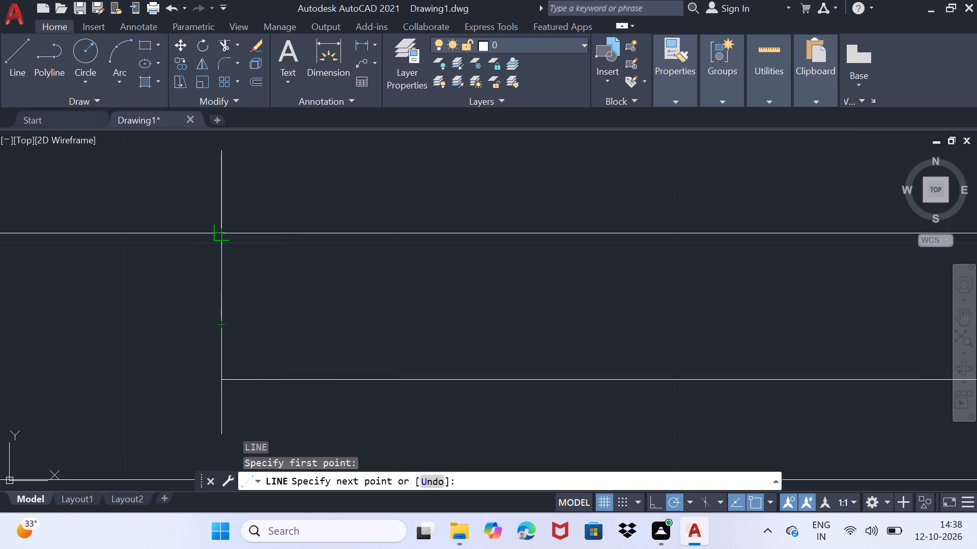
click(223, 229)
key(space)
Draw a line from the lower end of the window's left jamb straight down to the inner wall line.
scroll(209, 265, down, 4)
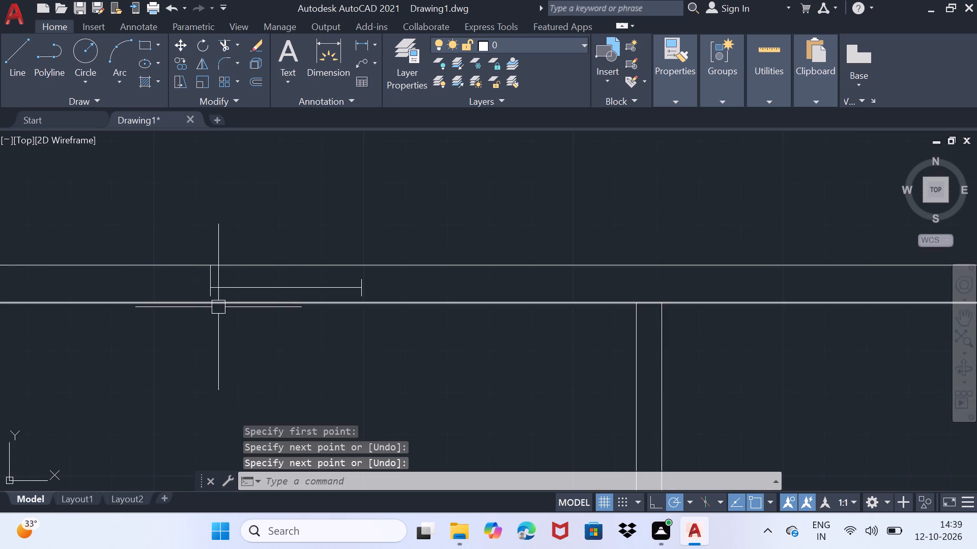
middle_drag(218, 307, 203, 250)
scroll(198, 242, up, 4)
key(l)
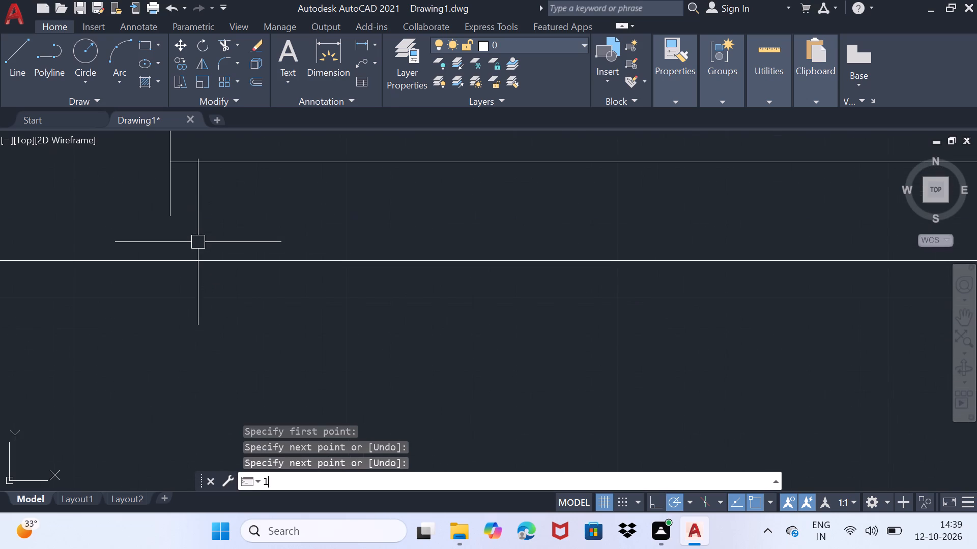
key(Return)
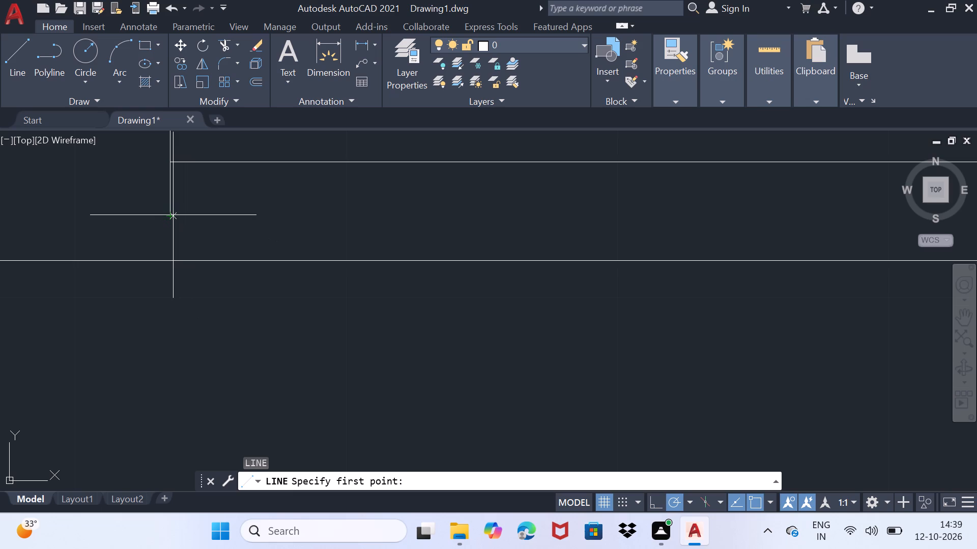
click(173, 215)
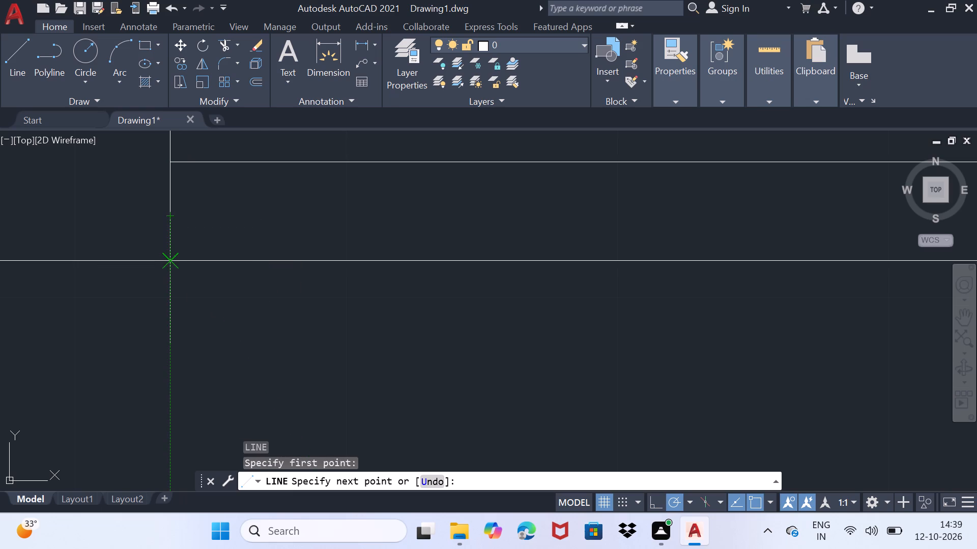
click(170, 260)
key(space)
Draw a line from the upper end of the window's right jamb to the outer wall line and back down to the inner wall line.
scroll(170, 260, down, 3)
middle_drag(247, 224, 121, 323)
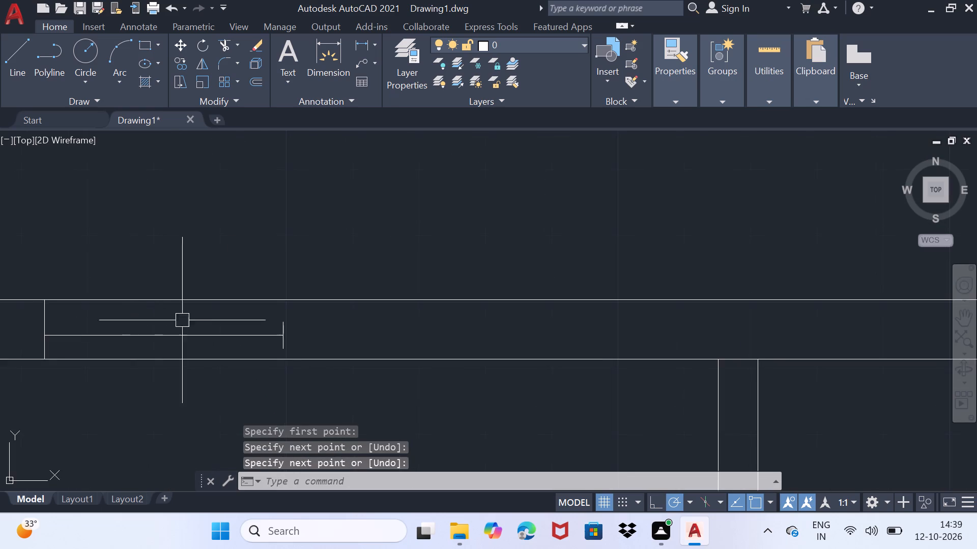
scroll(242, 321, up, 3)
key(l)
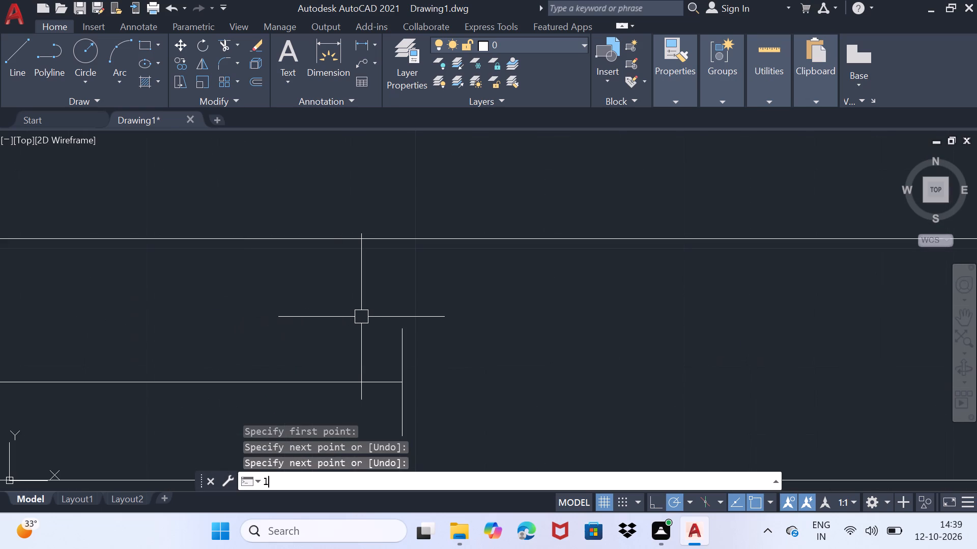
key(Return)
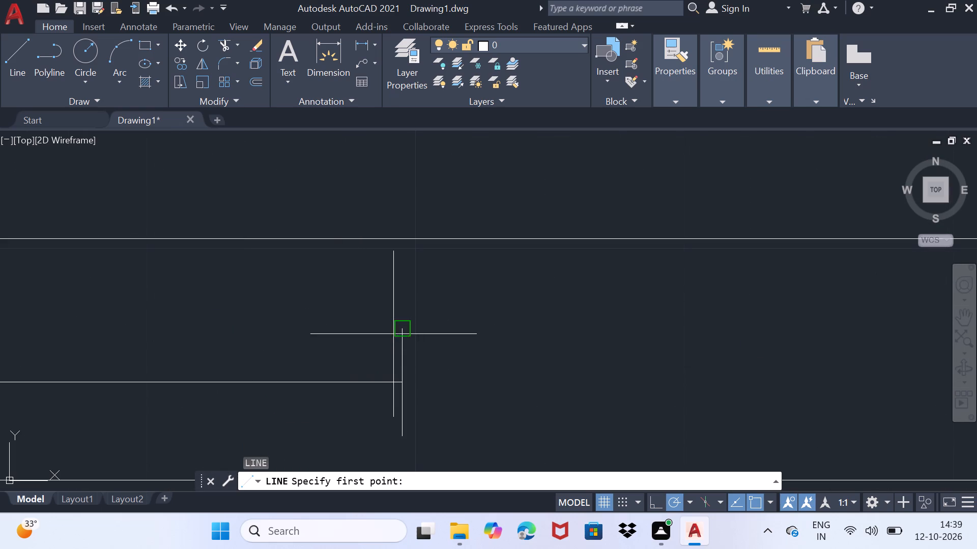
click(401, 331)
click(403, 239)
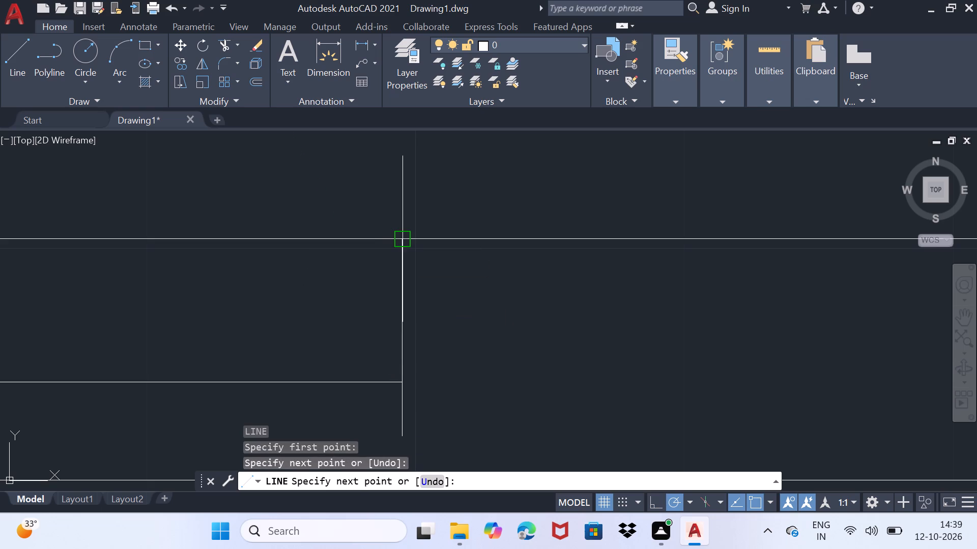
scroll(399, 249, down, 3)
middle_drag(396, 298, 382, 252)
scroll(384, 260, up, 4)
click(384, 260)
key(space)
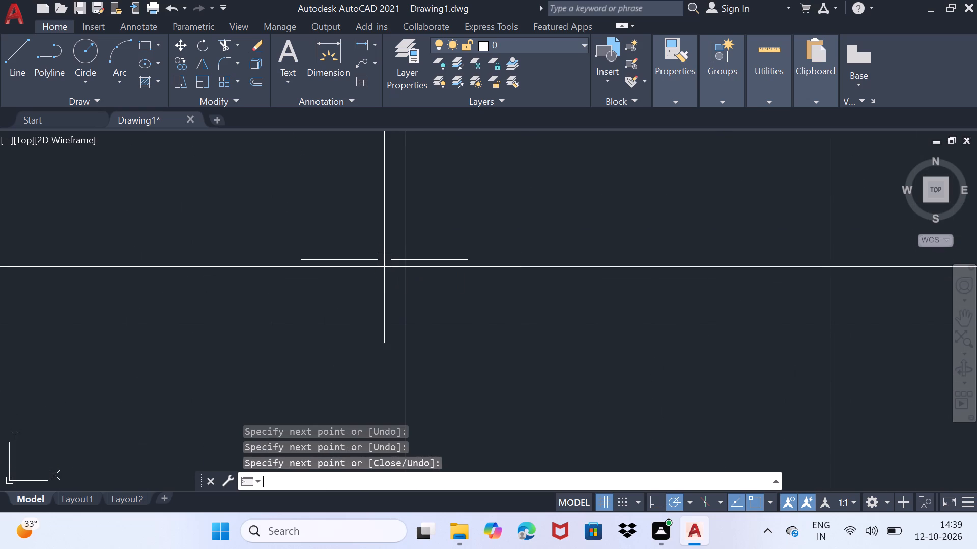
Draw a short jamb line straight across the vertical partition wall between the two upper rooms, about midway along its height.
scroll(378, 274, down, 5)
middle_drag(389, 313, 364, 302)
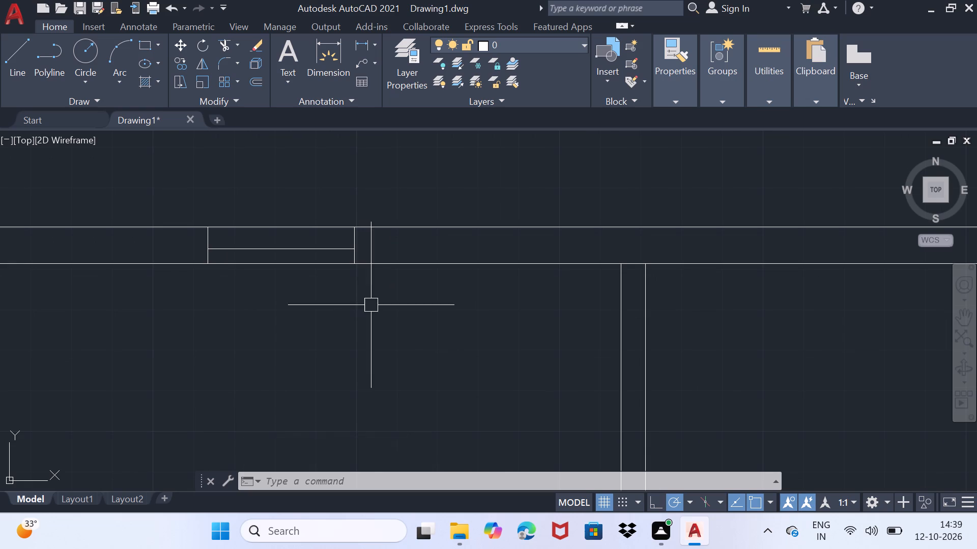
scroll(409, 309, down, 3)
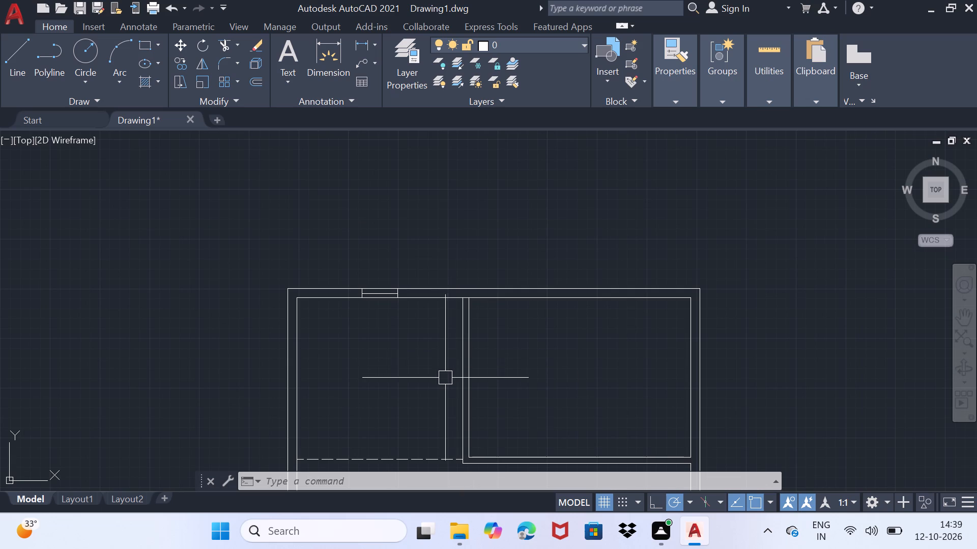
middle_drag(443, 379, 425, 319)
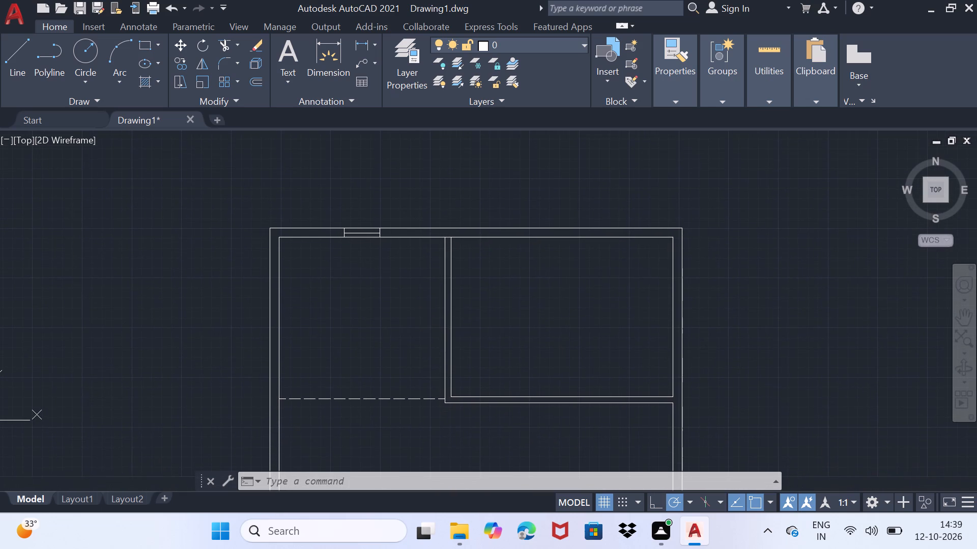
scroll(432, 320, up, 2)
scroll(432, 320, down, 2)
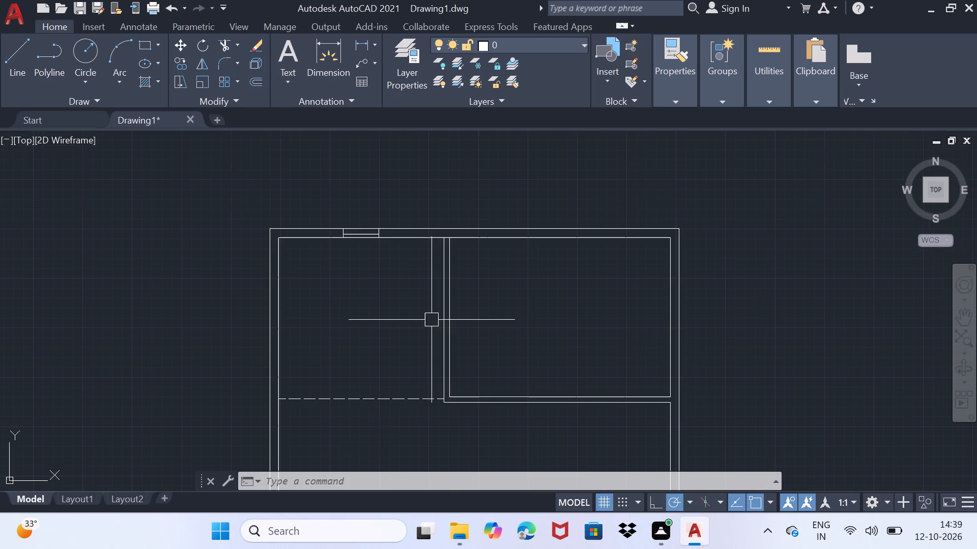
key(l)
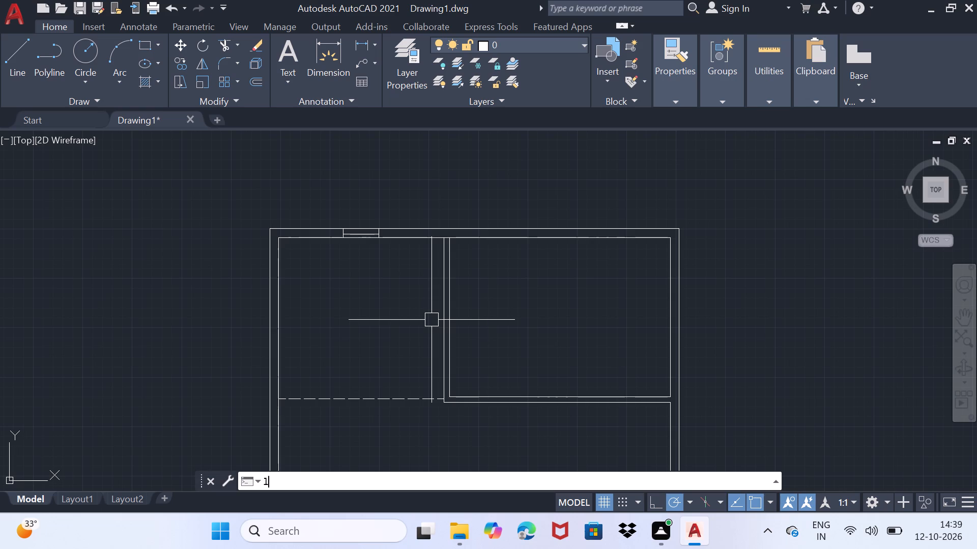
key(Return)
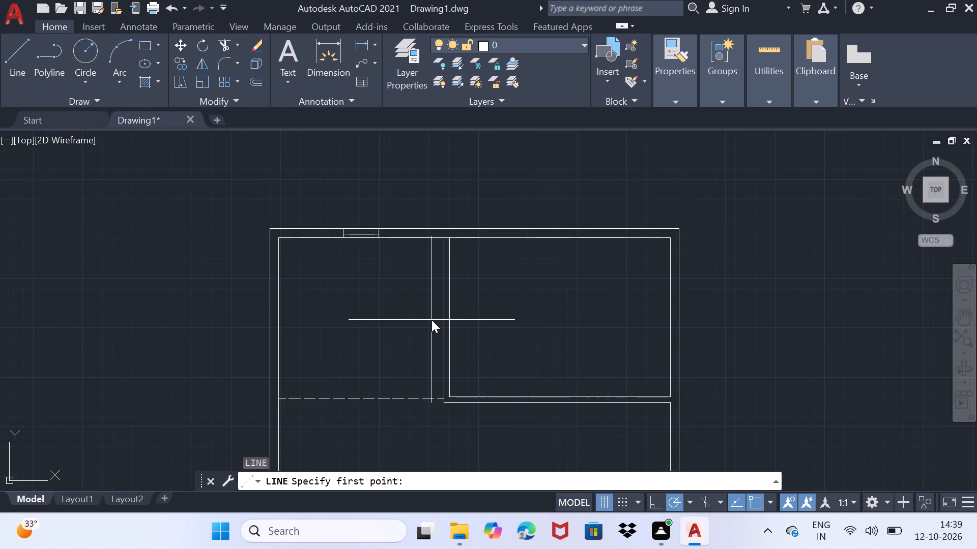
scroll(441, 317, up, 3)
middle_drag(449, 304, 371, 334)
scroll(370, 316, down, 1)
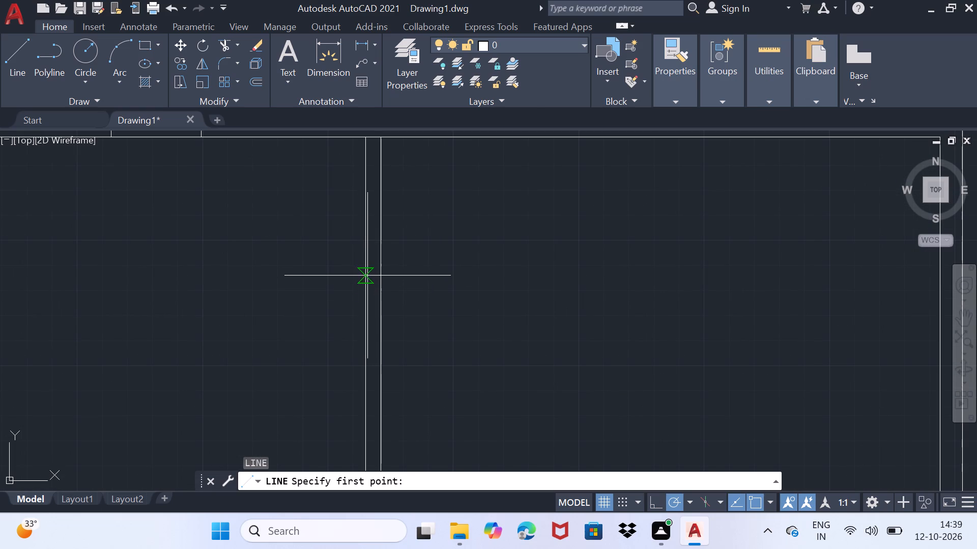
click(366, 286)
click(386, 288)
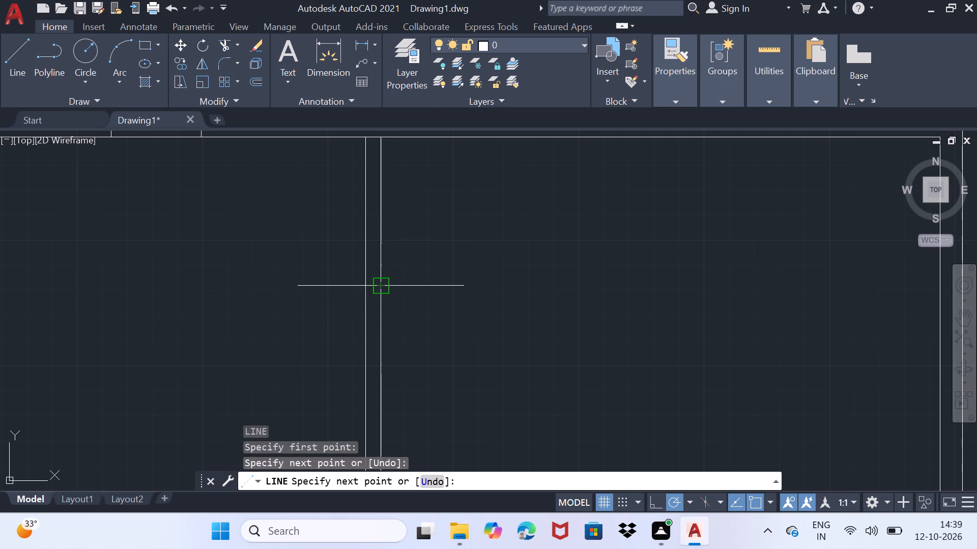
Draw the partition window's centre line about 4'-3 3/4" down from the jamb's midpoint and end it with a jamb line across both wall faces.
scroll(372, 290, up, 4)
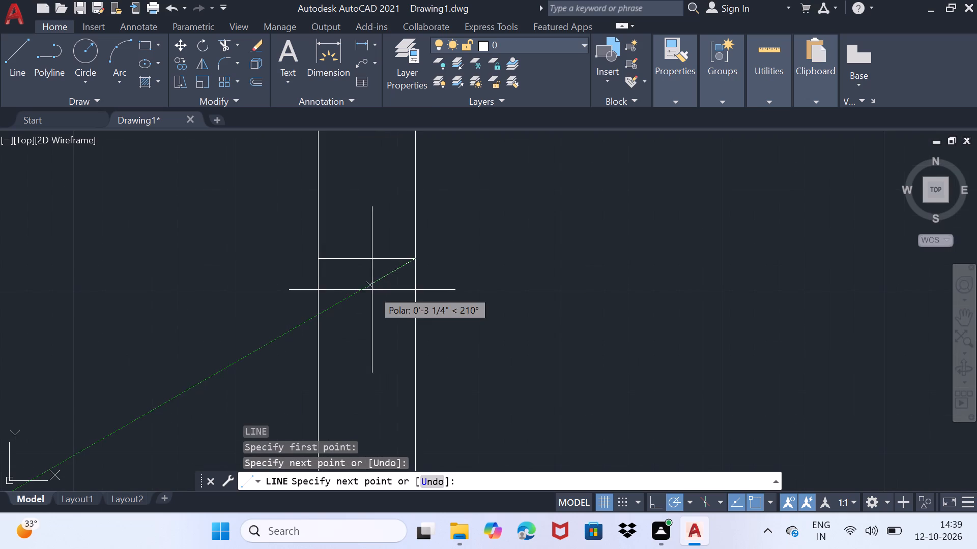
click(369, 258)
scroll(362, 317, down, 5)
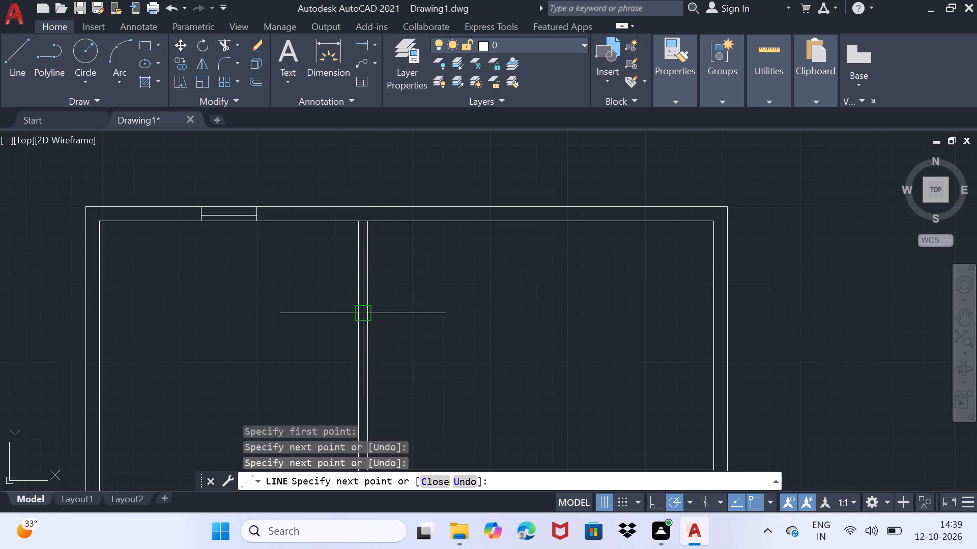
middle_drag(368, 363, 367, 246)
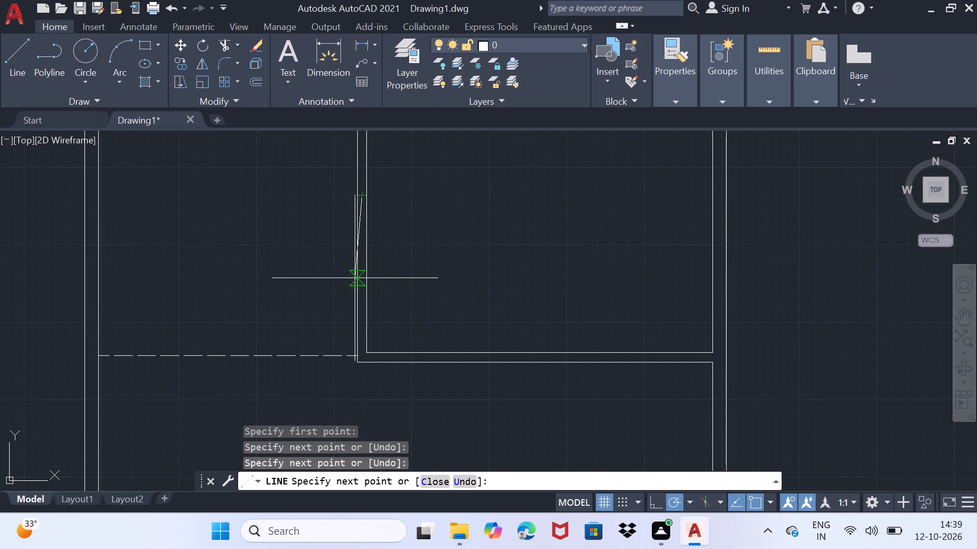
scroll(355, 277, up, 4)
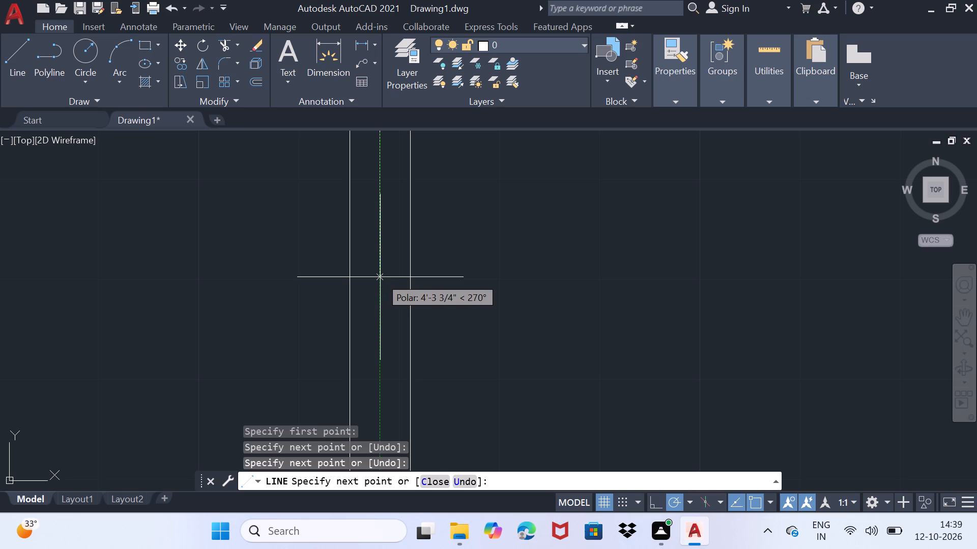
click(380, 277)
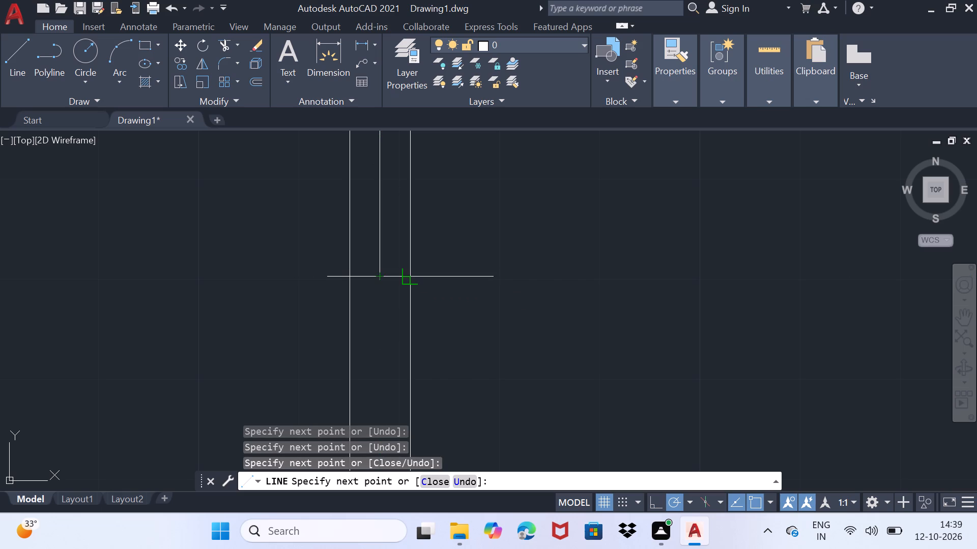
click(409, 277)
click(349, 276)
key(space)
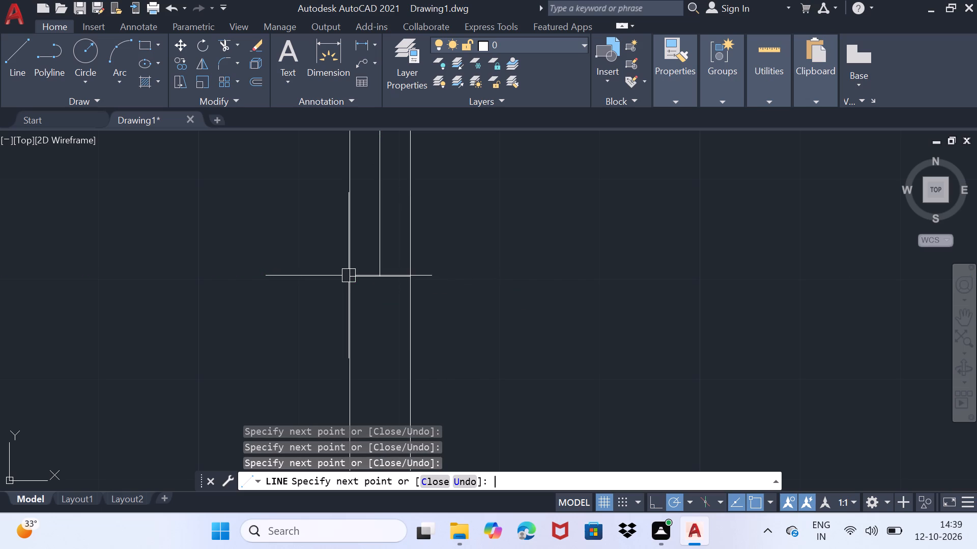
Trim the short inner wall line segment that crosses the horizontal wall at the right exterior wall's lower corner.
scroll(349, 277, down, 4)
middle_drag(358, 324, 325, 272)
scroll(325, 272, down, 2)
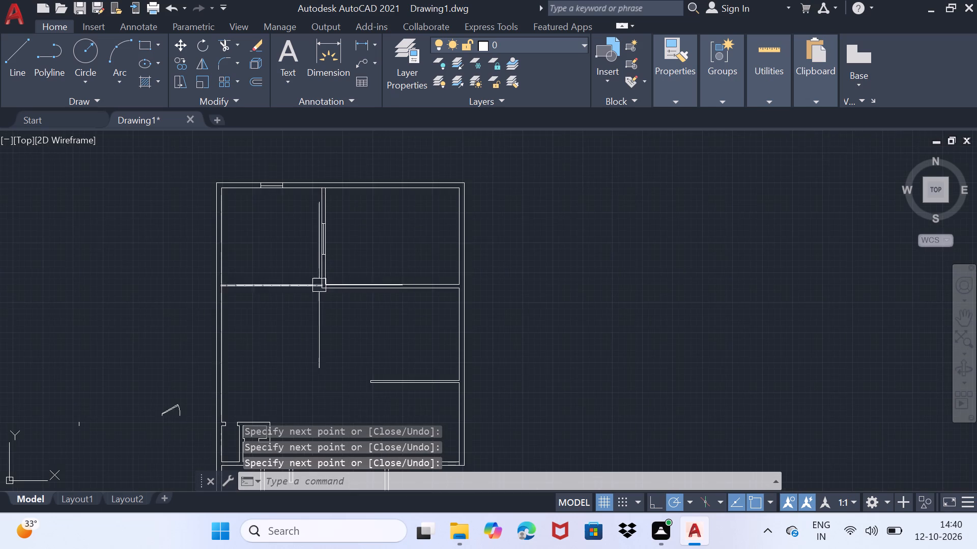
scroll(311, 309, up, 1)
middle_drag(312, 304, 293, 350)
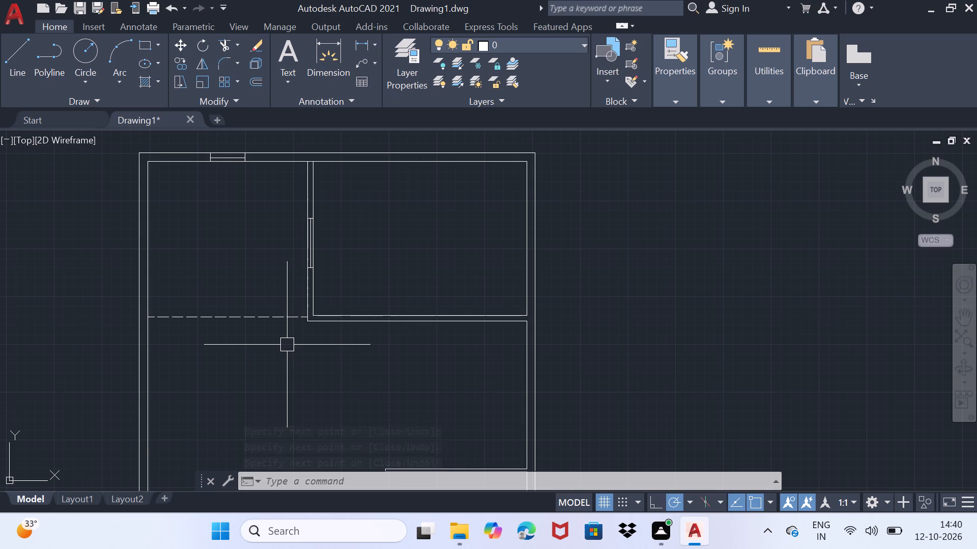
scroll(288, 344, down, 1)
middle_drag(344, 401, 340, 352)
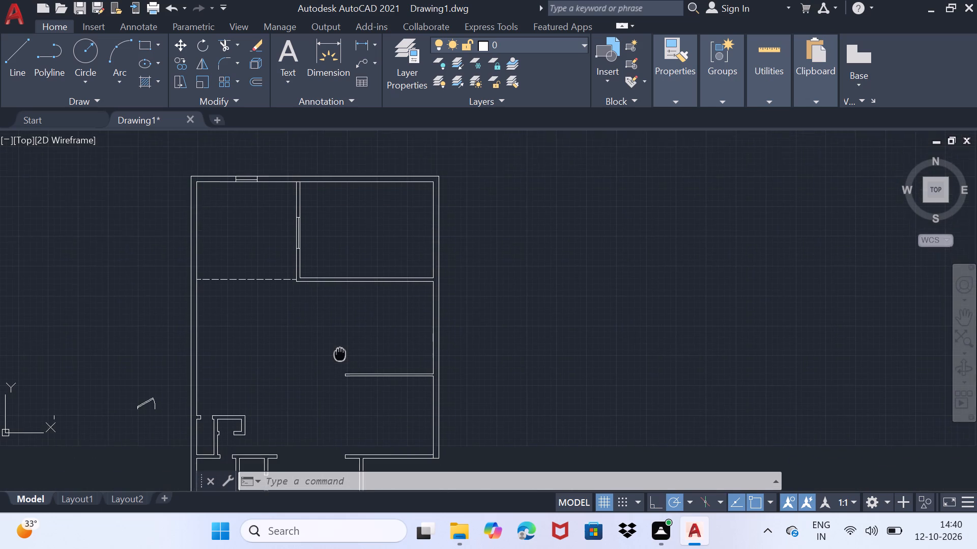
middle_drag(340, 352, 334, 305)
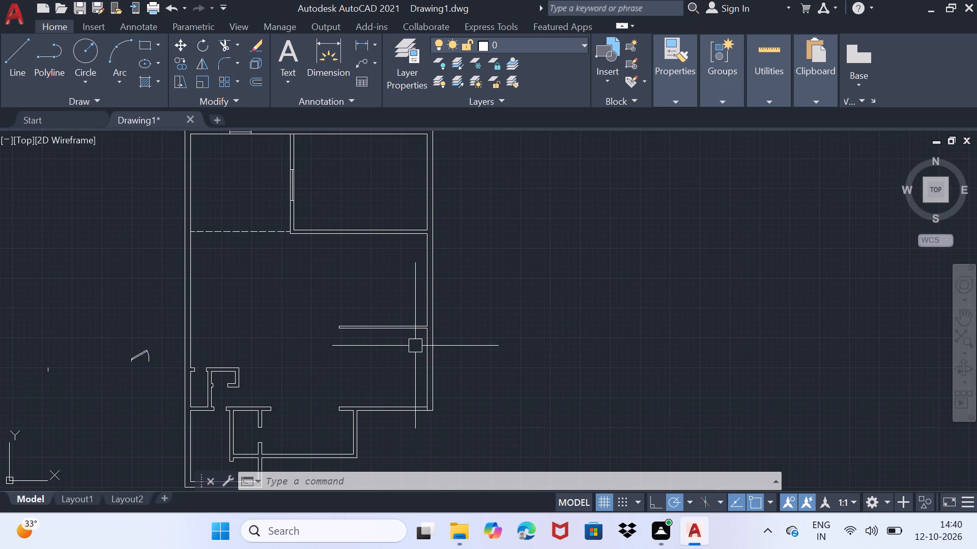
scroll(420, 330, up, 2)
middle_drag(418, 326, 309, 185)
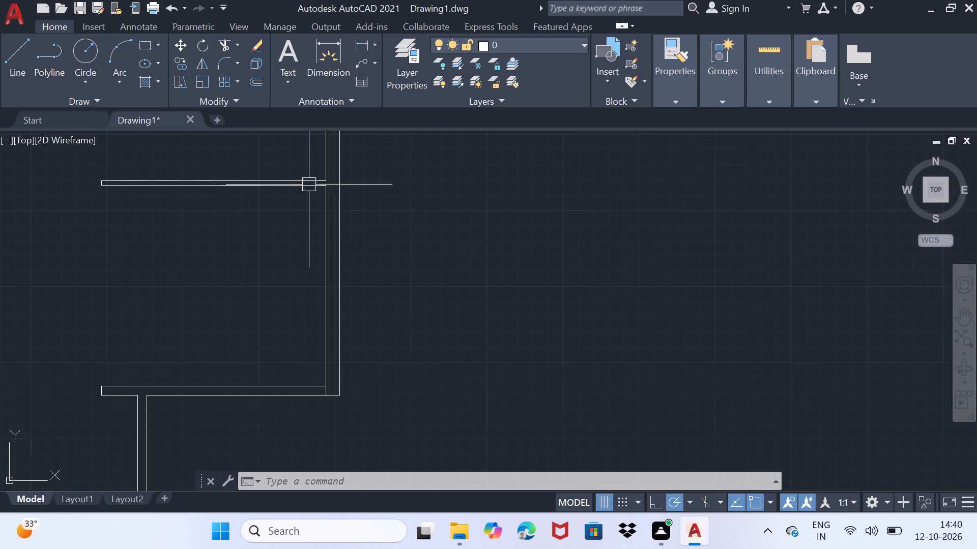
scroll(309, 208, down, 1)
scroll(306, 312, up, 3)
scroll(376, 372, down, 2)
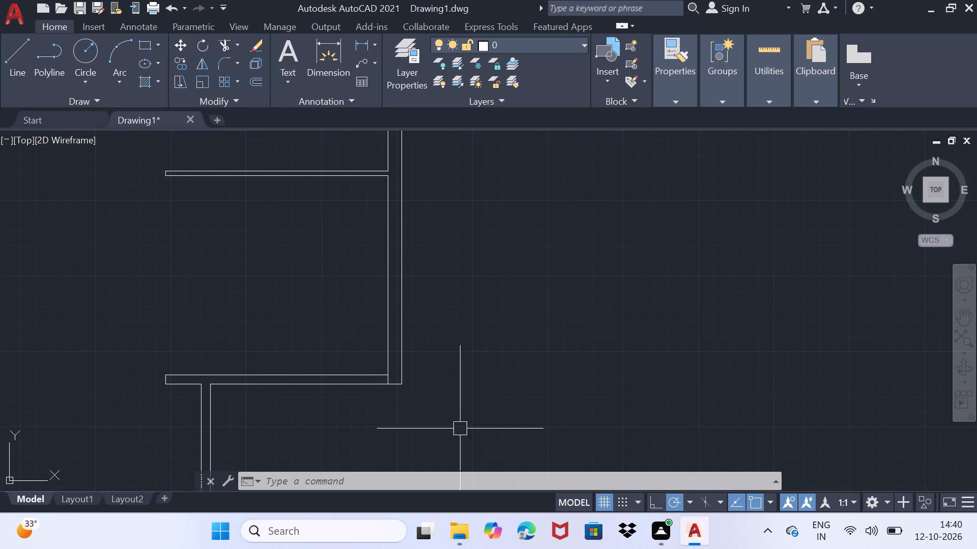
scroll(386, 407, up, 1)
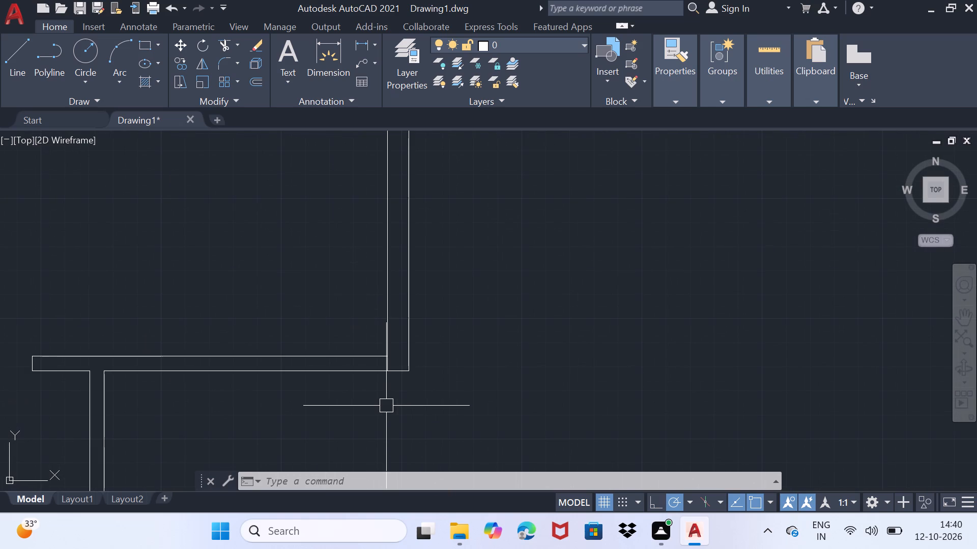
text(tr)
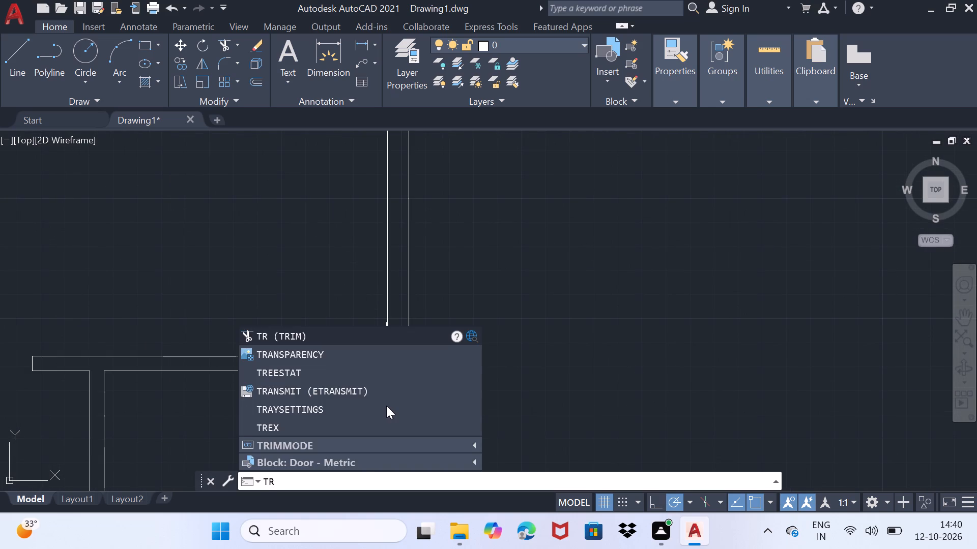
key(Return)
scroll(375, 356, up, 3)
click(428, 380)
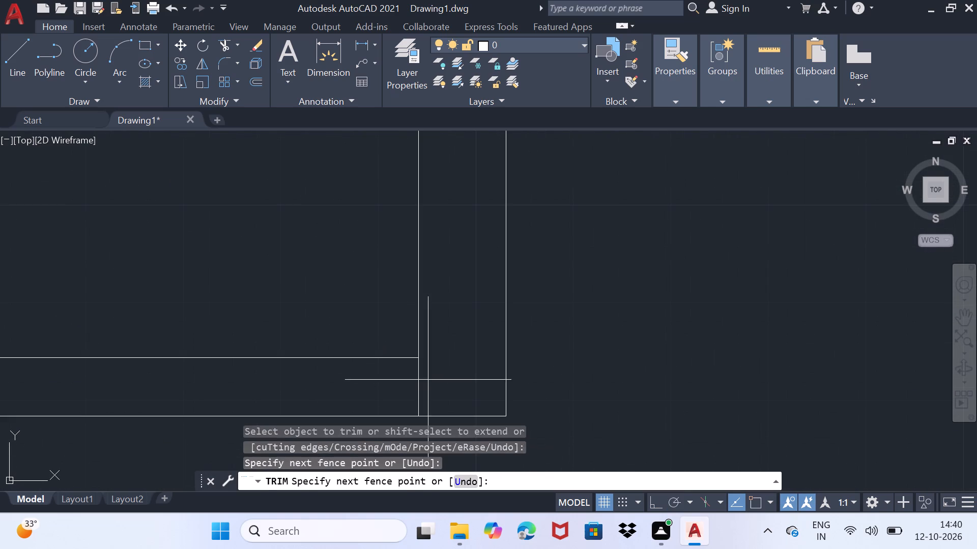
click(417, 382)
scroll(415, 380, down, 1)
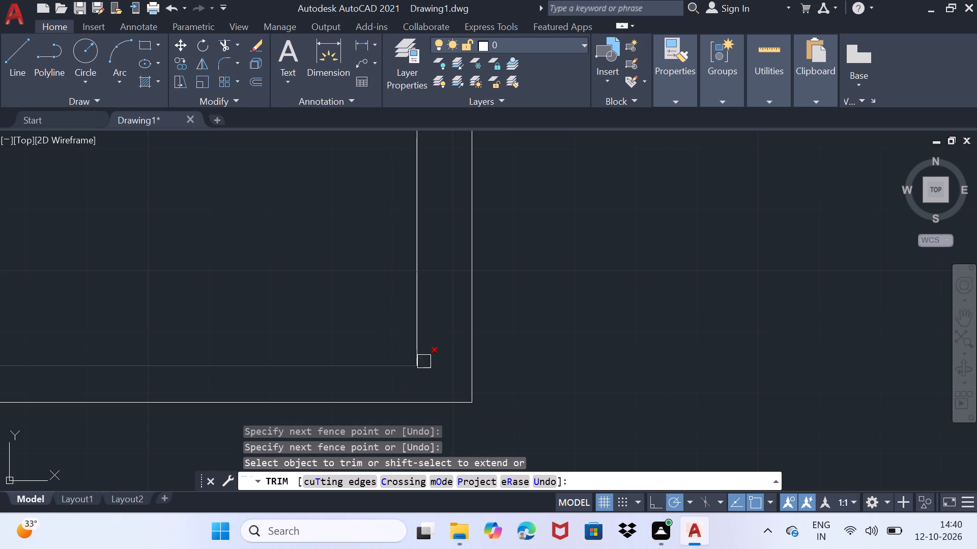
middle_drag(430, 348, 408, 395)
key(space)
Draw a jamb line straight across the right exterior wall, just above the free-ended horizontal partition below the upper right room.
scroll(407, 391, down, 5)
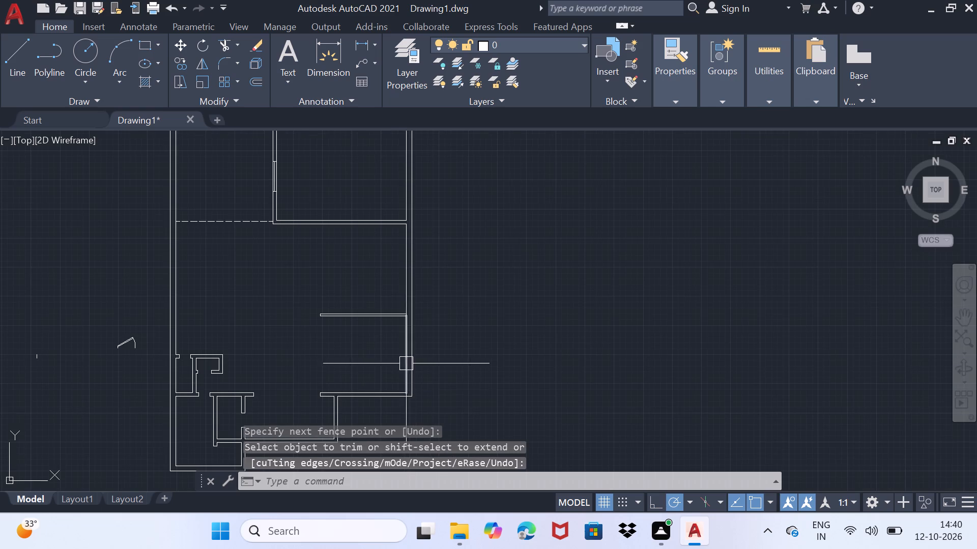
middle_drag(406, 363, 318, 351)
scroll(318, 328, up, 2)
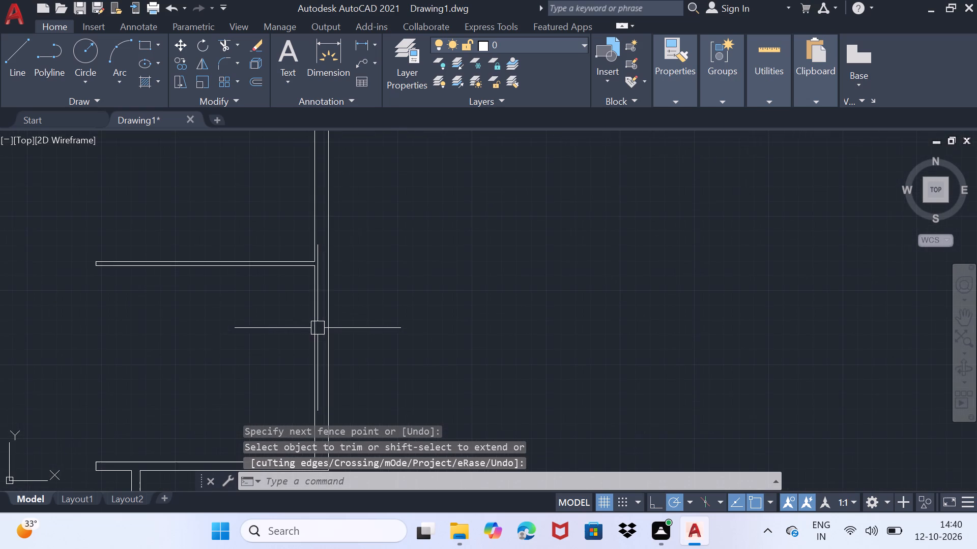
middle_drag(313, 323, 284, 387)
scroll(281, 331, up, 1)
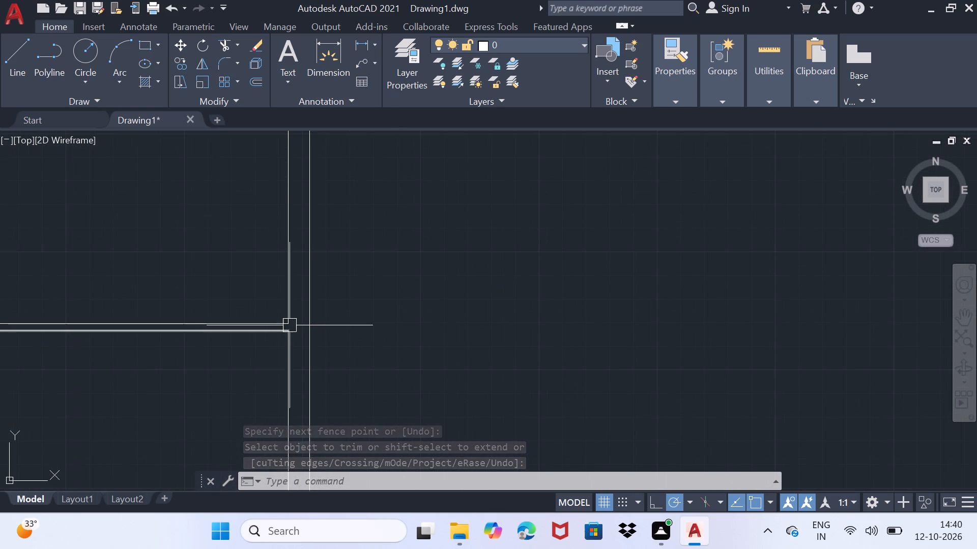
middle_drag(289, 331, 258, 399)
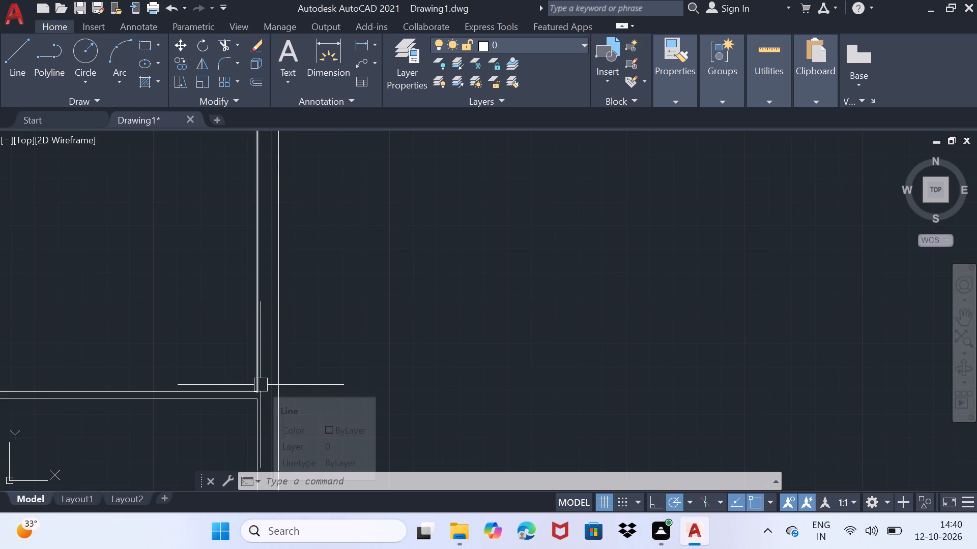
scroll(261, 385, down, 1)
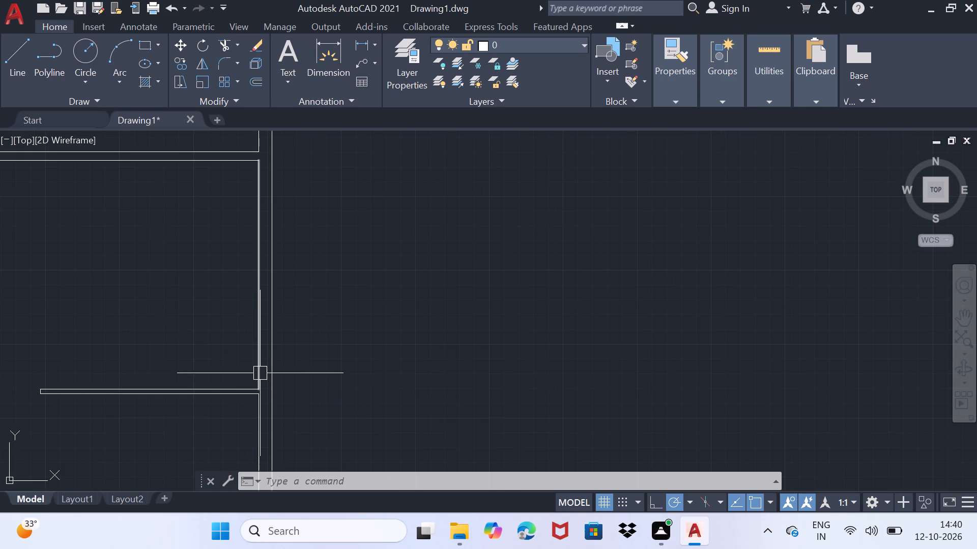
key(l)
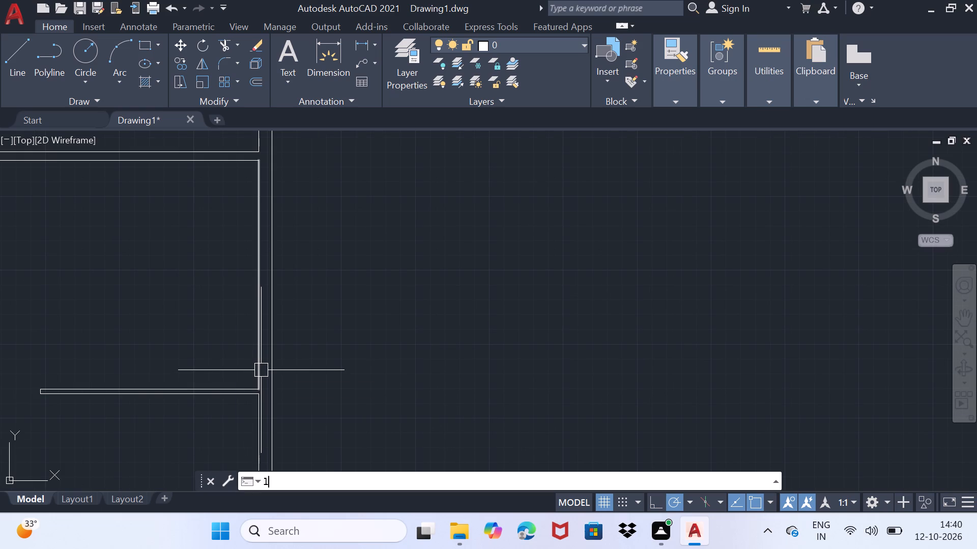
key(Return)
scroll(273, 364, up, 2)
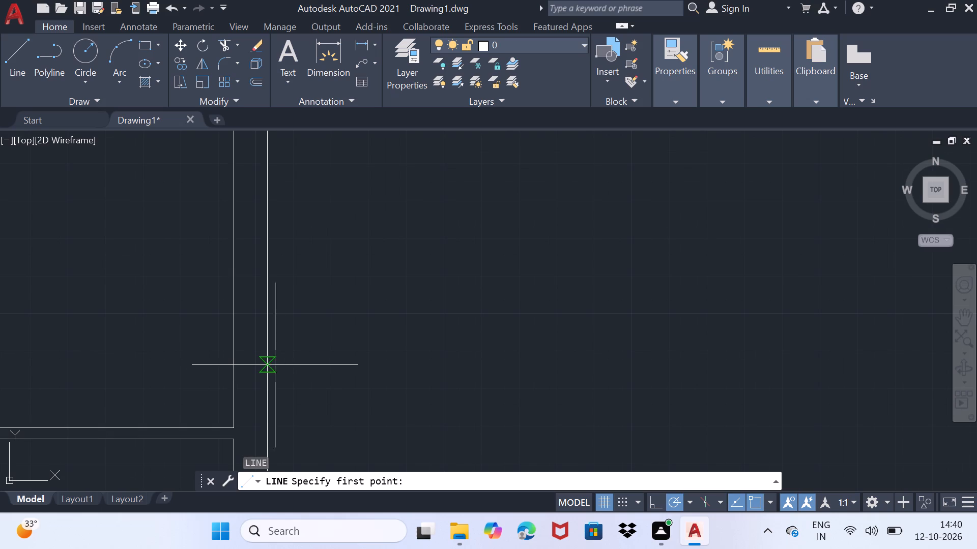
click(267, 365)
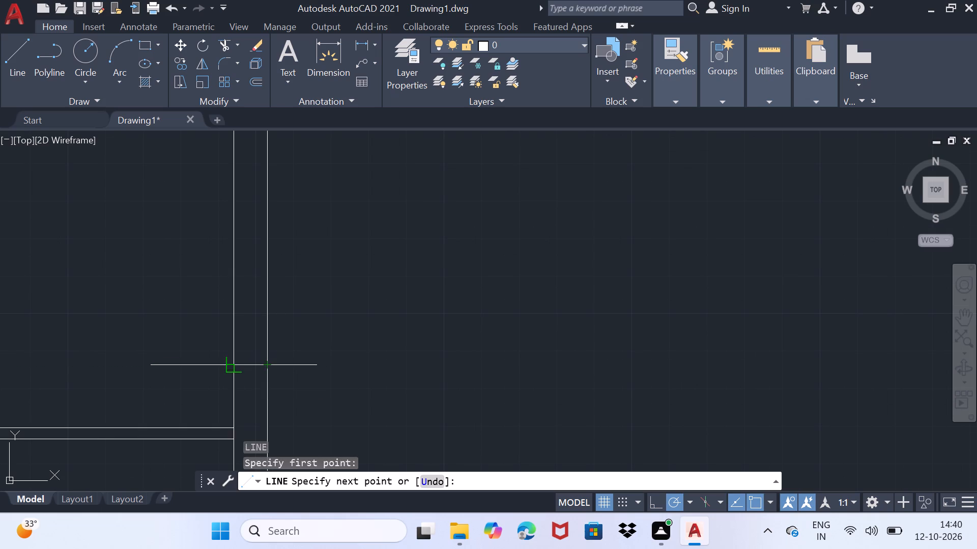
click(236, 368)
key(space)
Offset the new jamb line upward by 1' within the right exterior wall.
scroll(236, 368, down, 2)
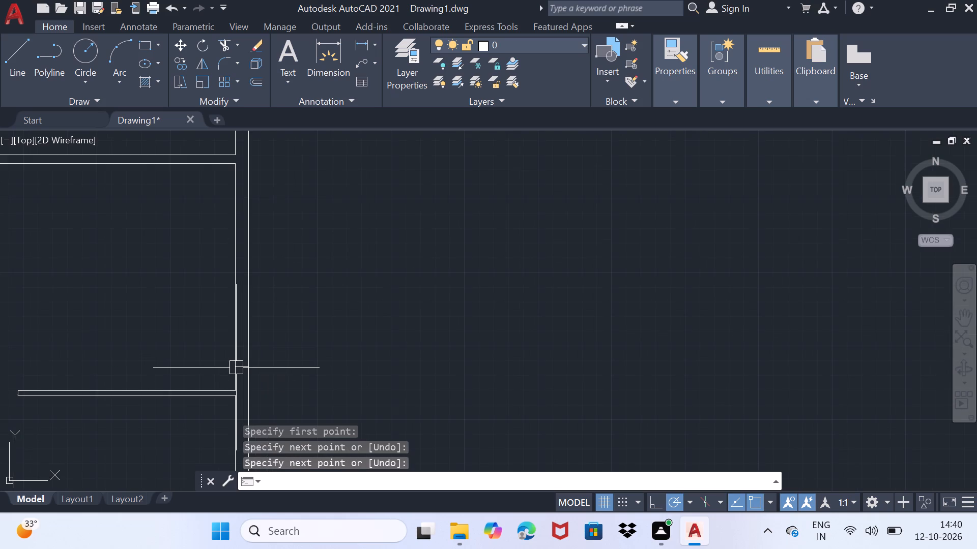
scroll(236, 367, up, 3)
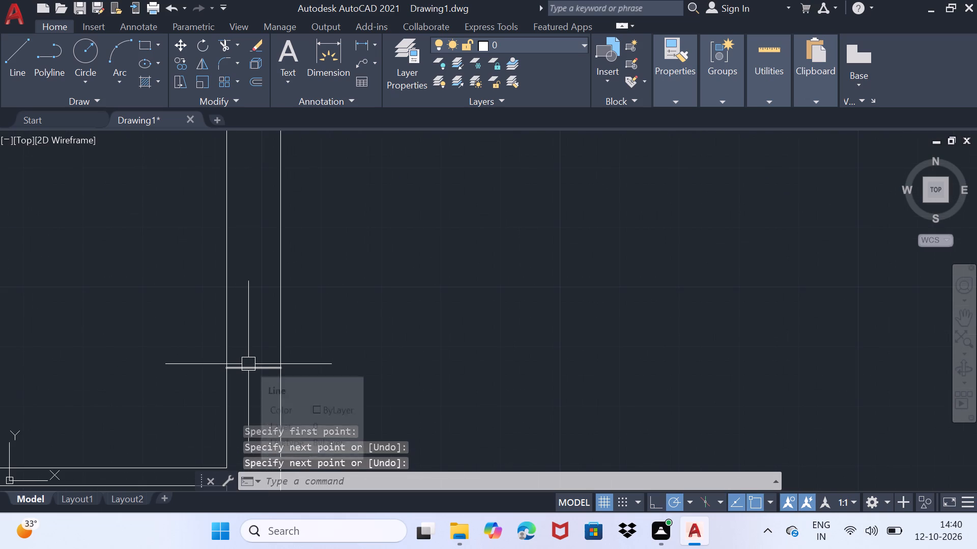
key(o)
key(f)
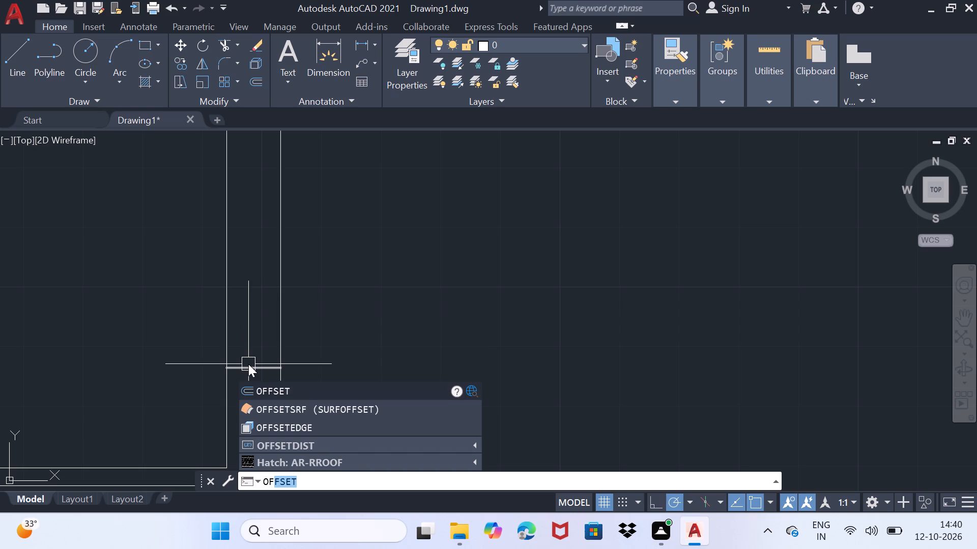
key(Return)
click(252, 368)
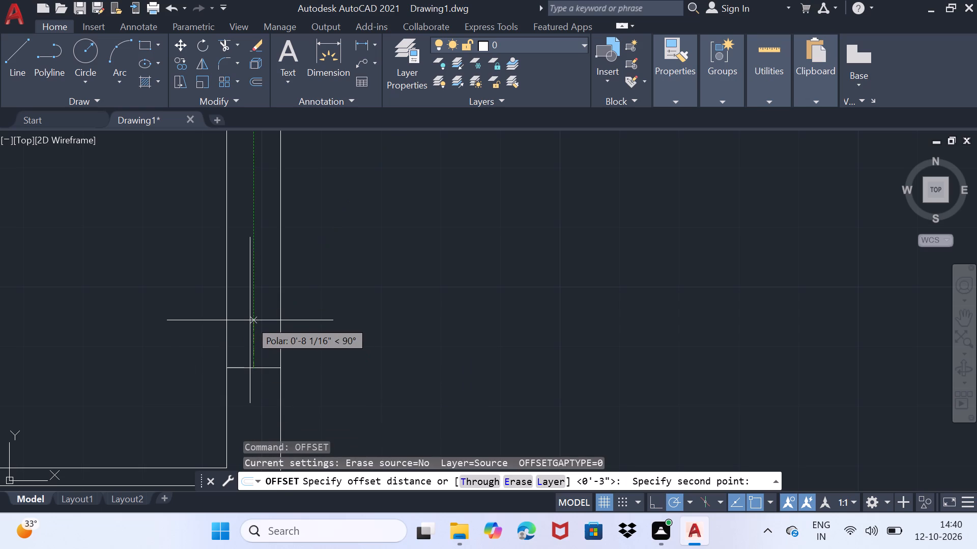
text(1')
key(Return)
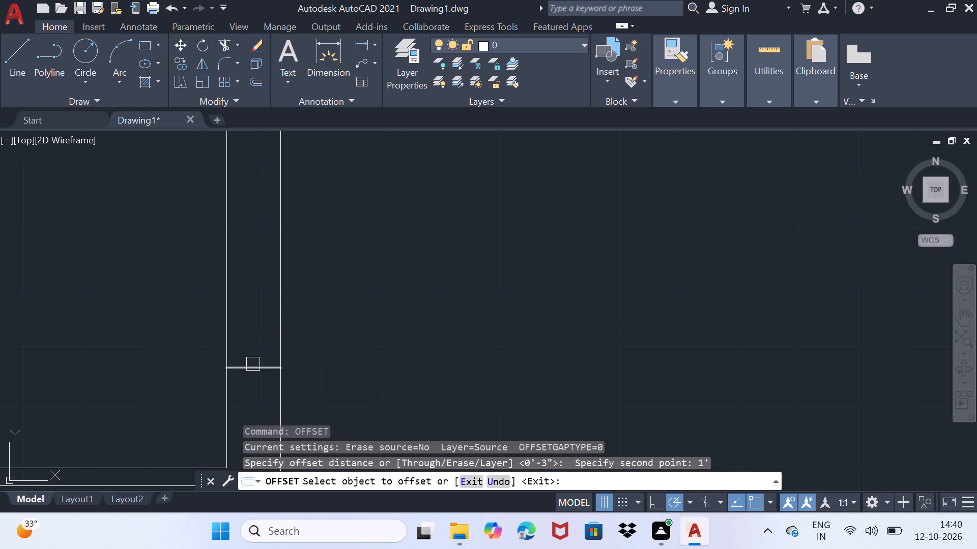
click(254, 369)
click(253, 308)
scroll(253, 308, down, 1)
scroll(248, 318, up, 2)
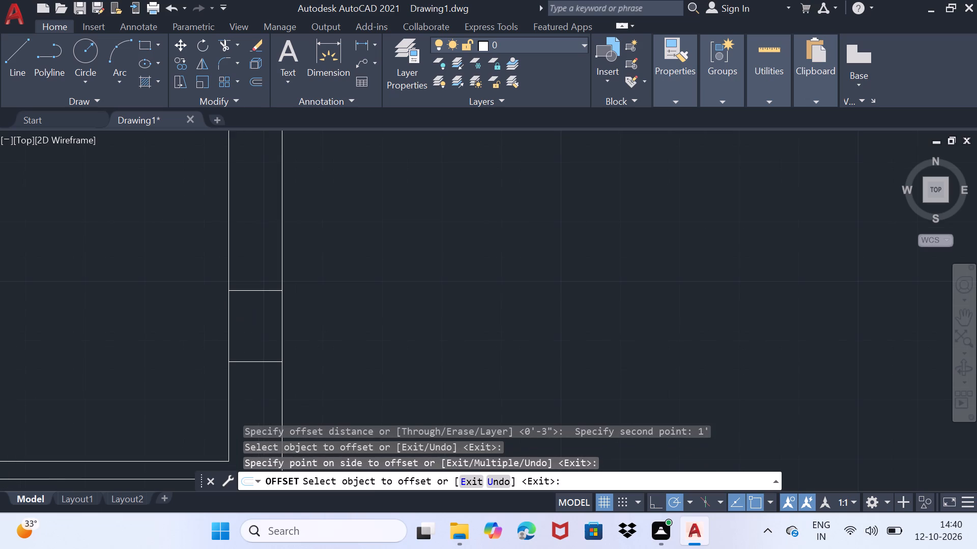
scroll(248, 318, down, 3)
scroll(248, 318, up, 1)
scroll(248, 318, down, 2)
scroll(248, 318, up, 1)
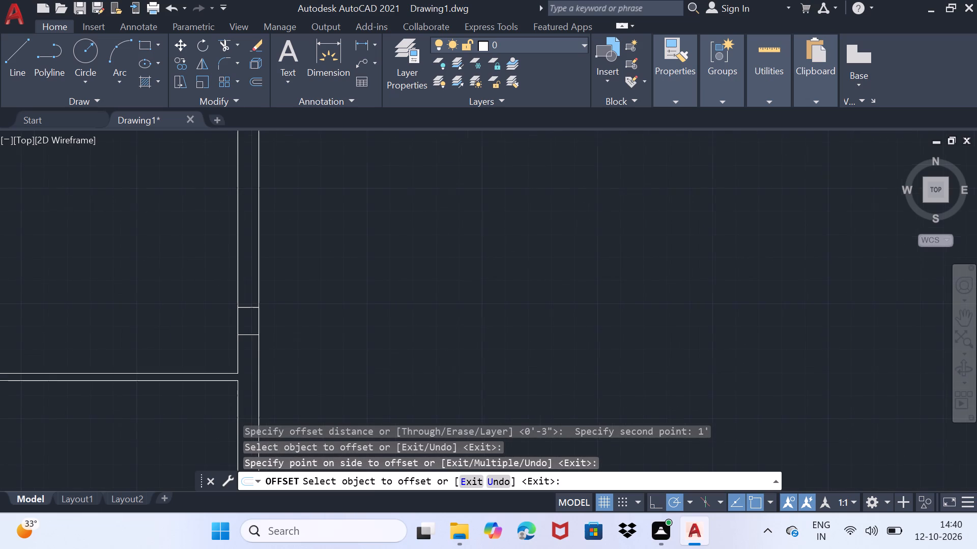
scroll(248, 318, up, 1)
key(space)
Move the offset jamb line straight up the right exterior wall to about midway between the two horizontal partitions.
scroll(248, 318, down, 1)
scroll(248, 316, up, 1)
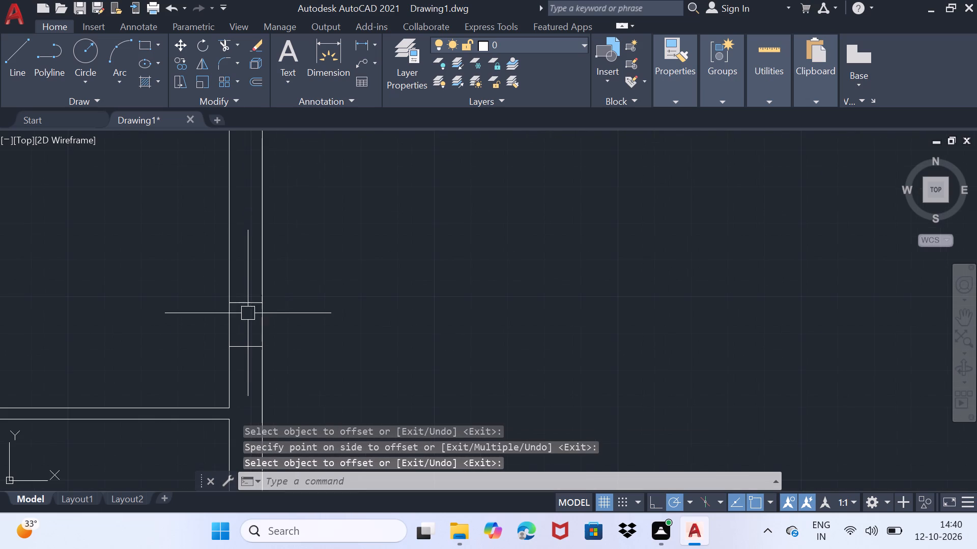
click(247, 302)
click(247, 302)
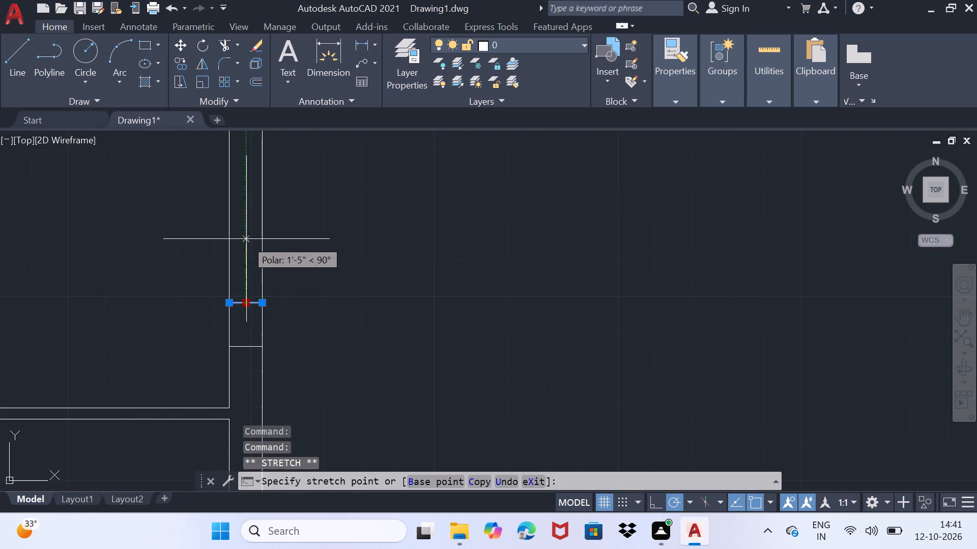
middle_drag(246, 193, 269, 420)
scroll(271, 424, up, 1)
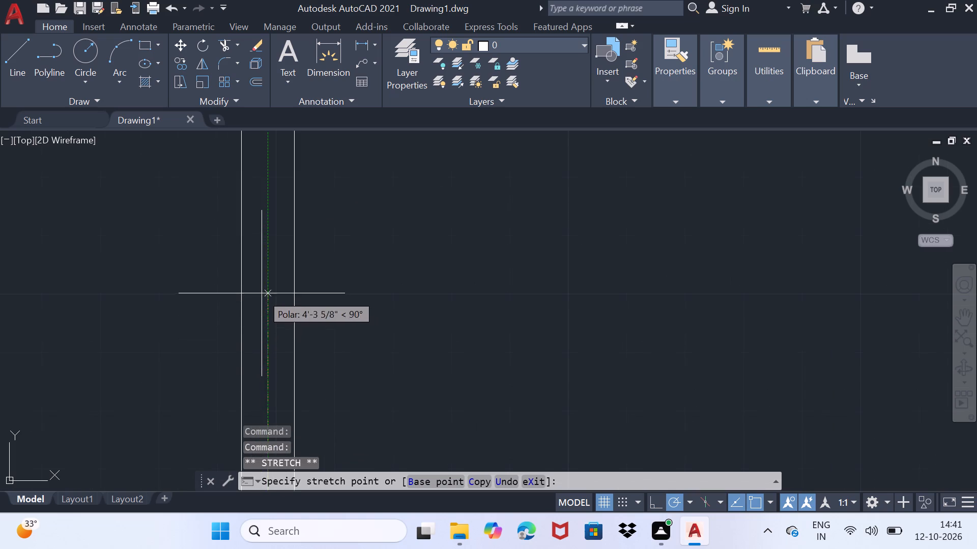
click(266, 266)
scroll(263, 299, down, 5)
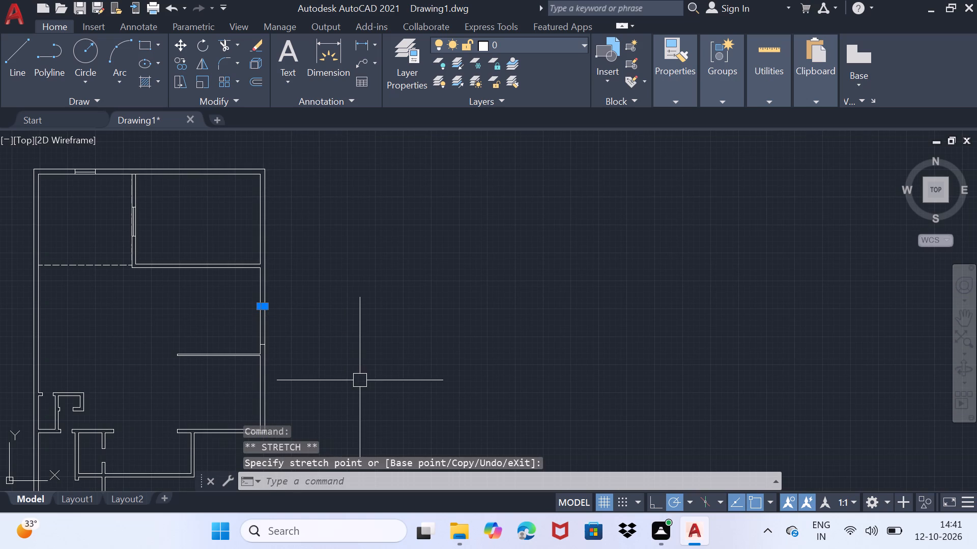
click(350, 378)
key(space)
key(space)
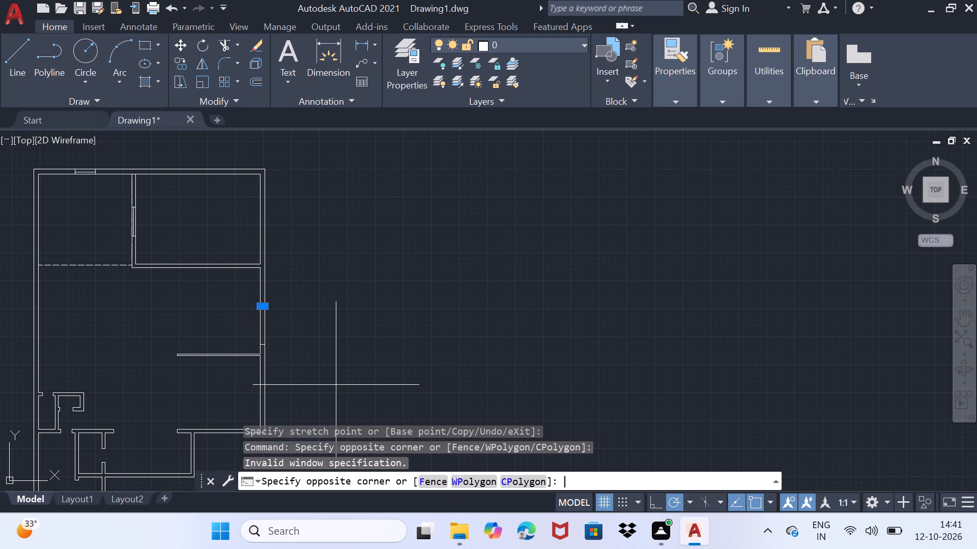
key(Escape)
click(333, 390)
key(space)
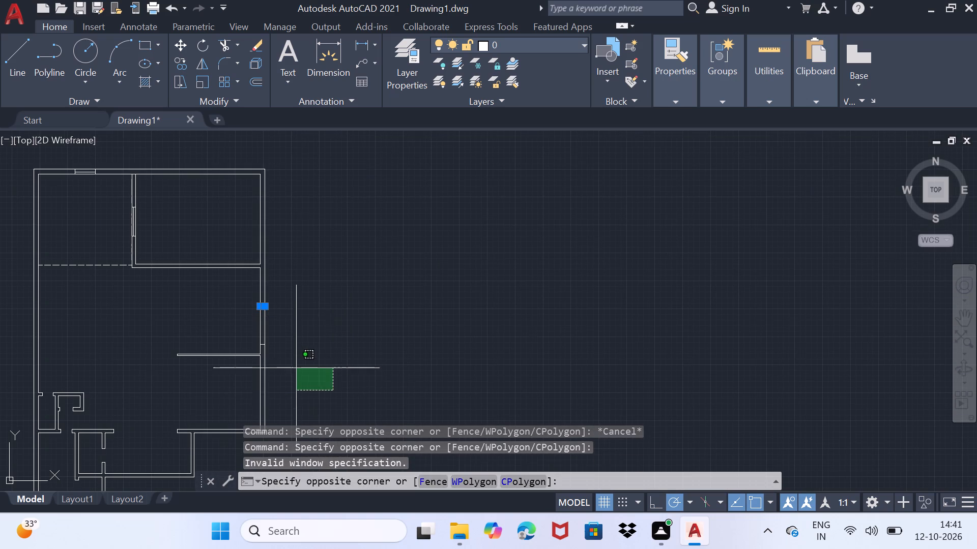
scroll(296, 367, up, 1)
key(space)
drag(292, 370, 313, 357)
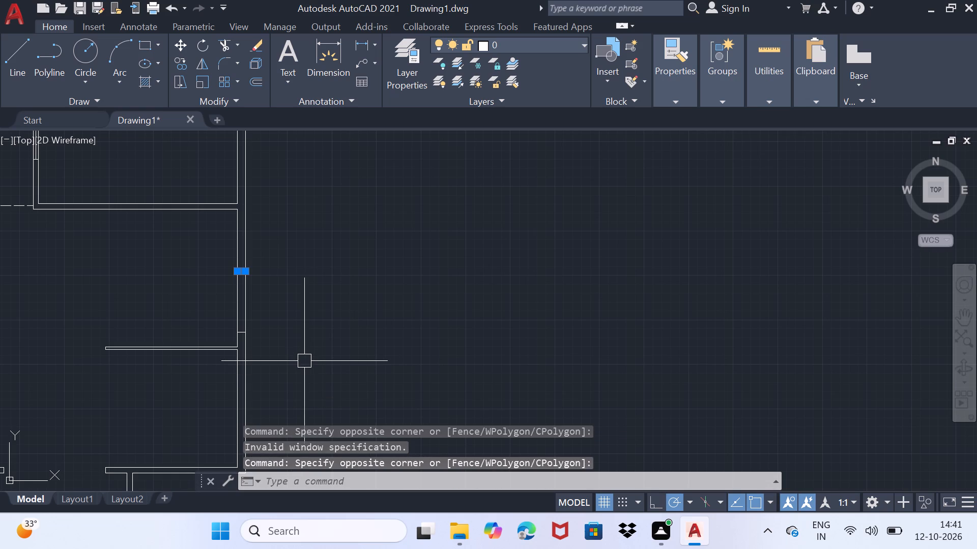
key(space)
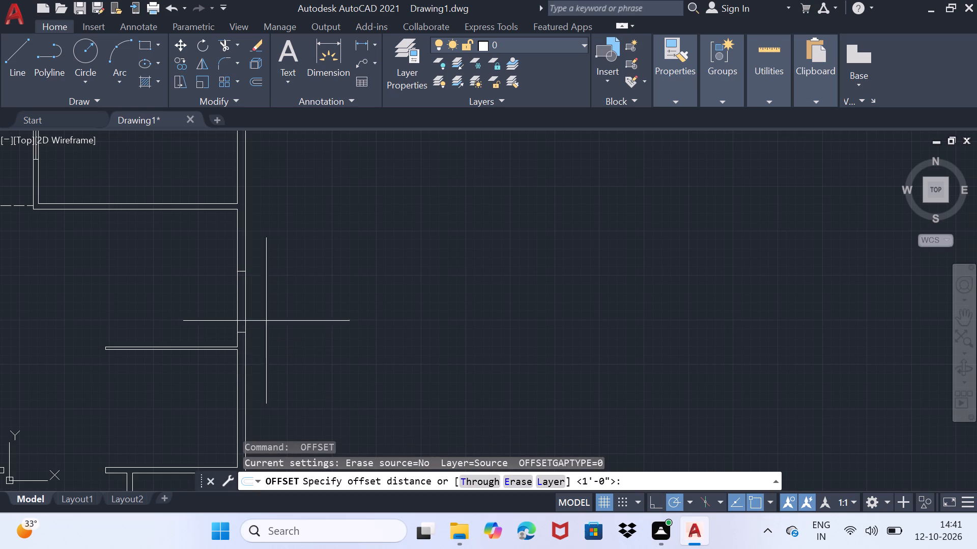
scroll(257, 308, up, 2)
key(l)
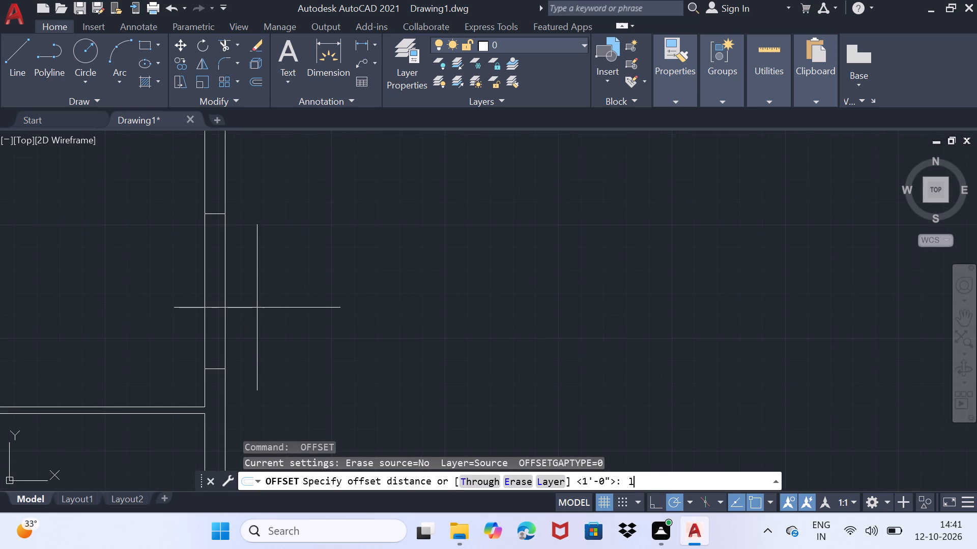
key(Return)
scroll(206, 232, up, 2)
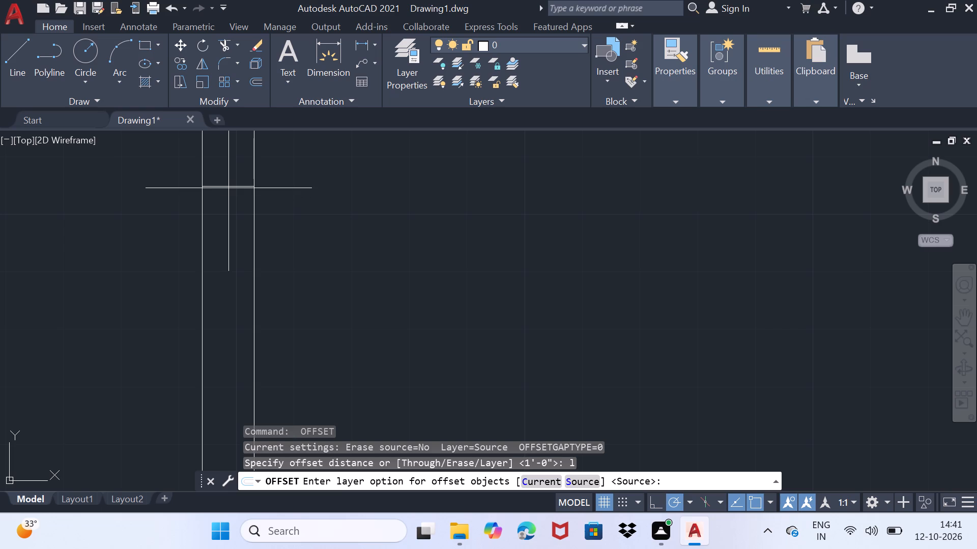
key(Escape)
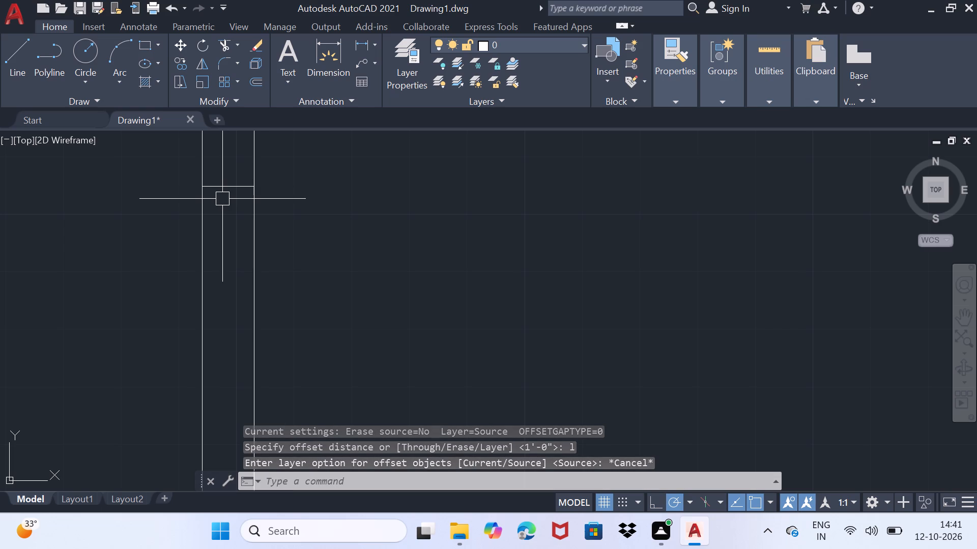
Draw the window's centre line in the right exterior wall from the upper jamb's midpoint to the lower jamb's midpoint.
key(l)
key(Return)
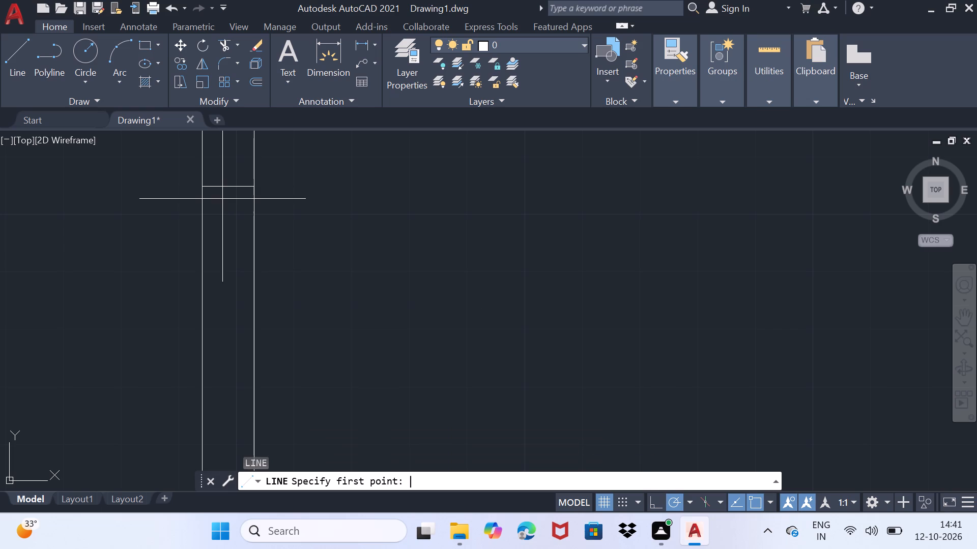
scroll(219, 205, down, 1)
middle_drag(238, 252, 328, 320)
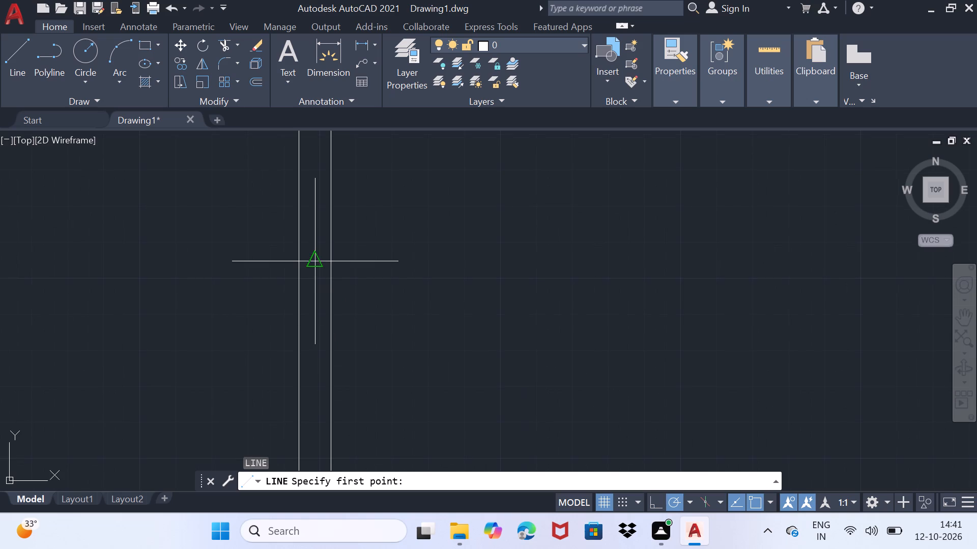
click(315, 255)
scroll(324, 371, down, 2)
middle_drag(321, 377, 318, 292)
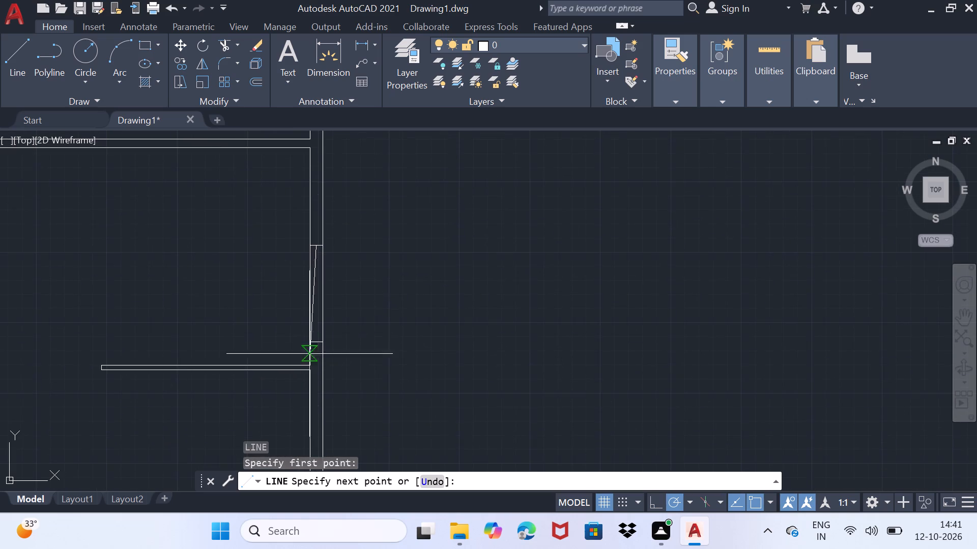
scroll(315, 367, up, 4)
click(305, 224)
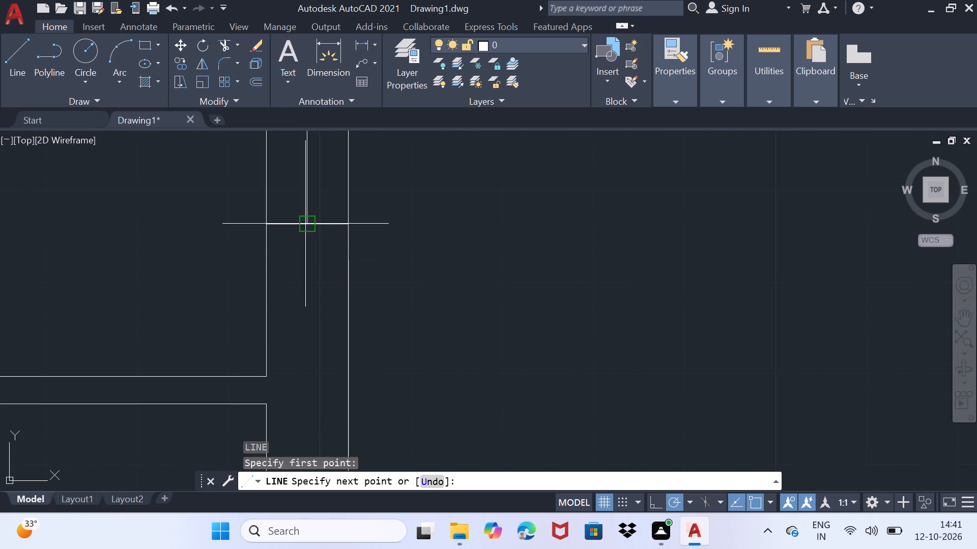
key(space)
Draw a jamb line straight across the right exterior wall, roughly a third of the way up between the lower horizontal partition and the free-ended one.
scroll(308, 298, down, 4)
middle_drag(315, 325, 322, 313)
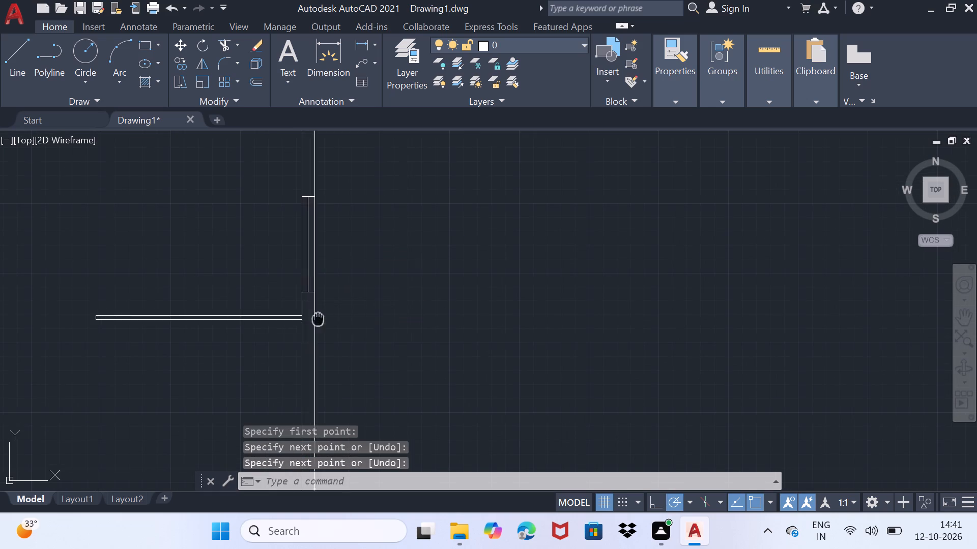
middle_drag(322, 313, 342, 281)
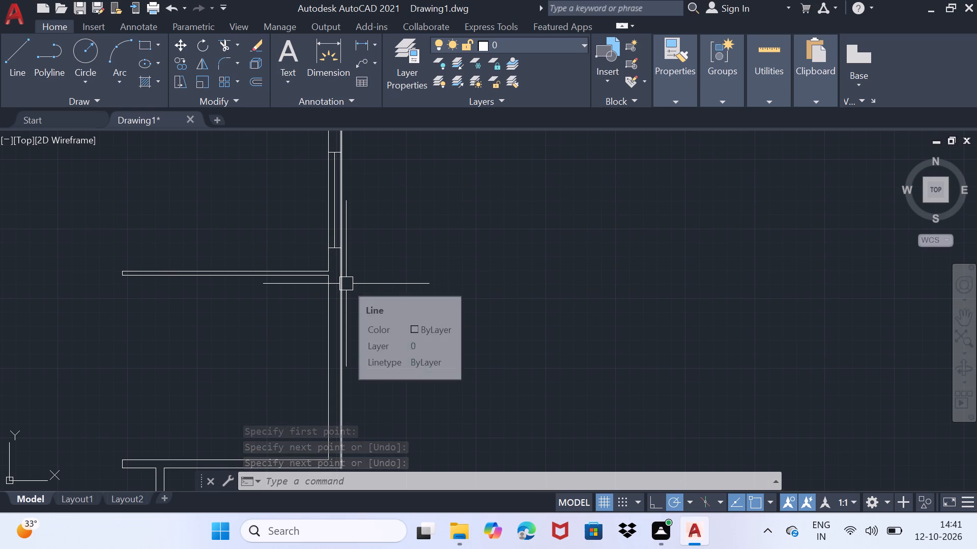
scroll(408, 417, down, 1)
middle_drag(426, 402, 548, 330)
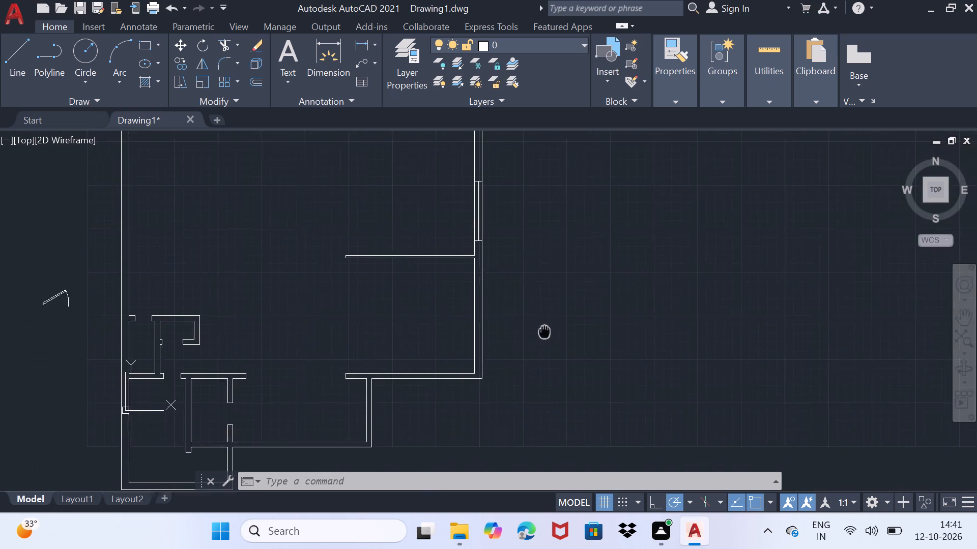
middle_drag(548, 330, 558, 328)
scroll(472, 340, up, 2)
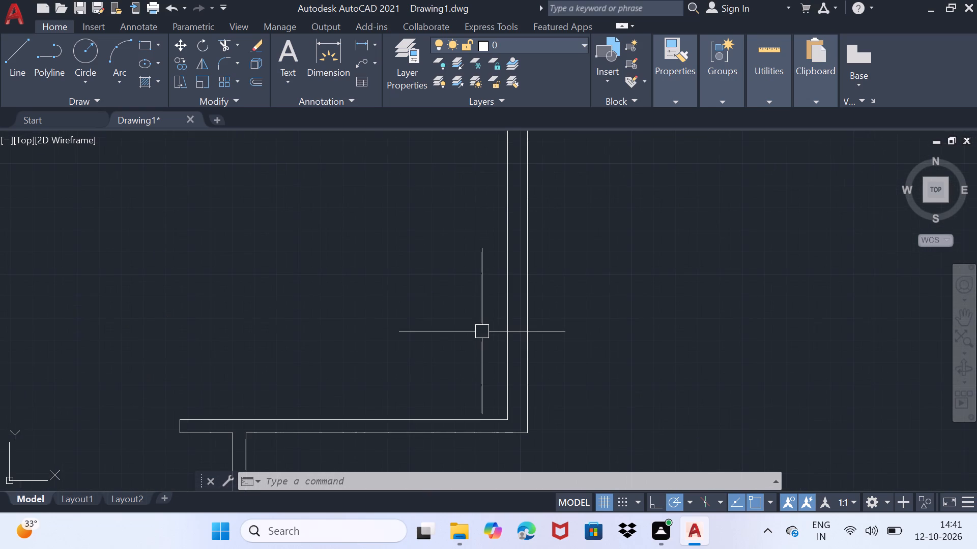
key(l)
key(Return)
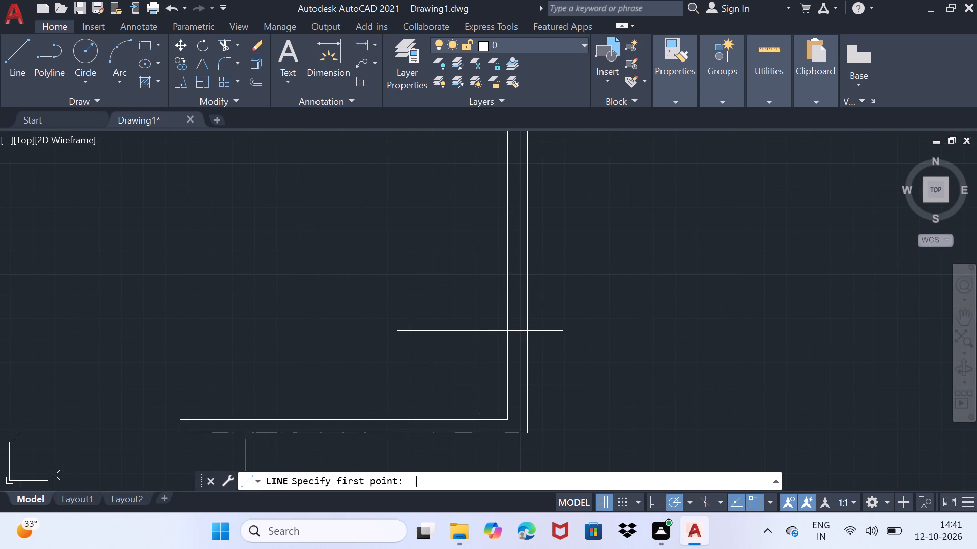
click(508, 324)
click(530, 321)
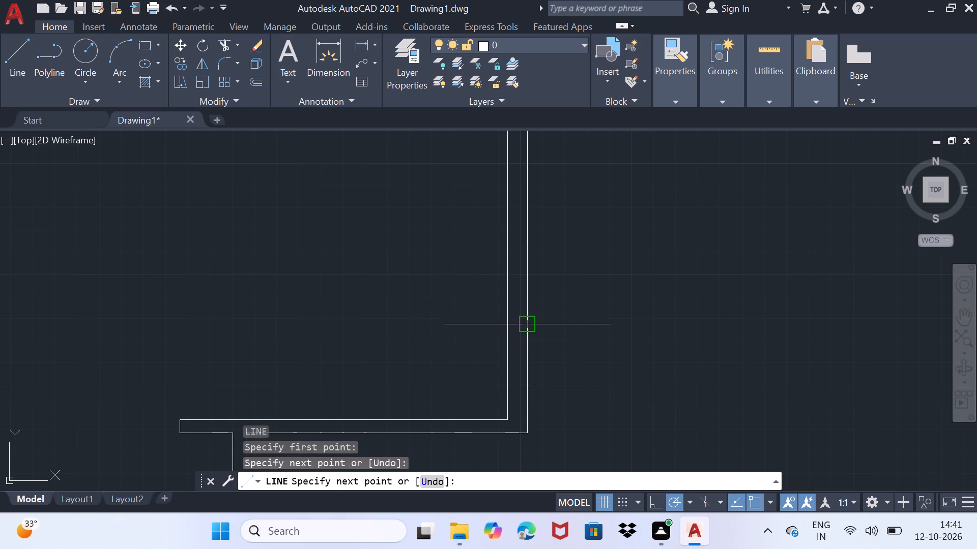
key(space)
Draw the window's centre line about 4'-6 1/2" up from the new jamb's midpoint, finishing with an upper jamb across the right exterior wall.
scroll(511, 318, up, 2)
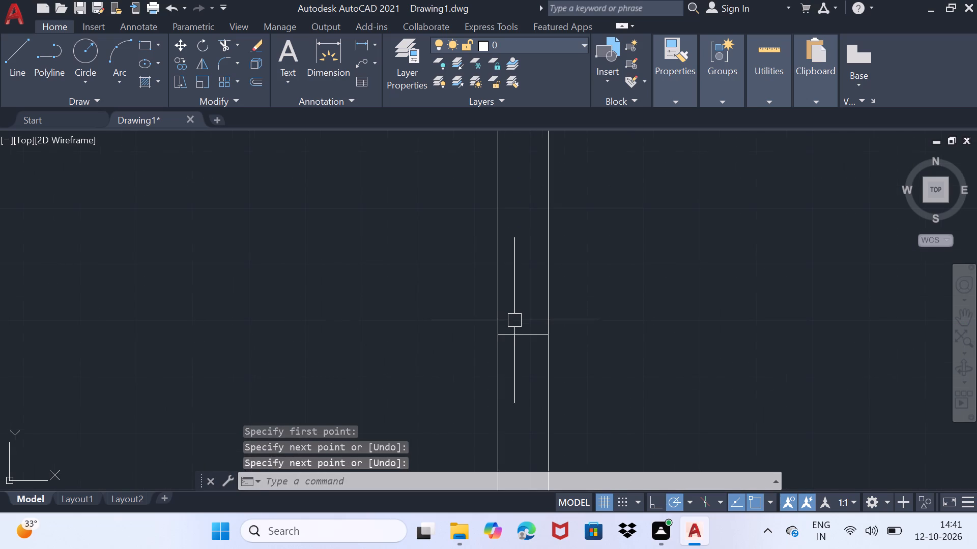
key(l)
click(515, 320)
key(Return)
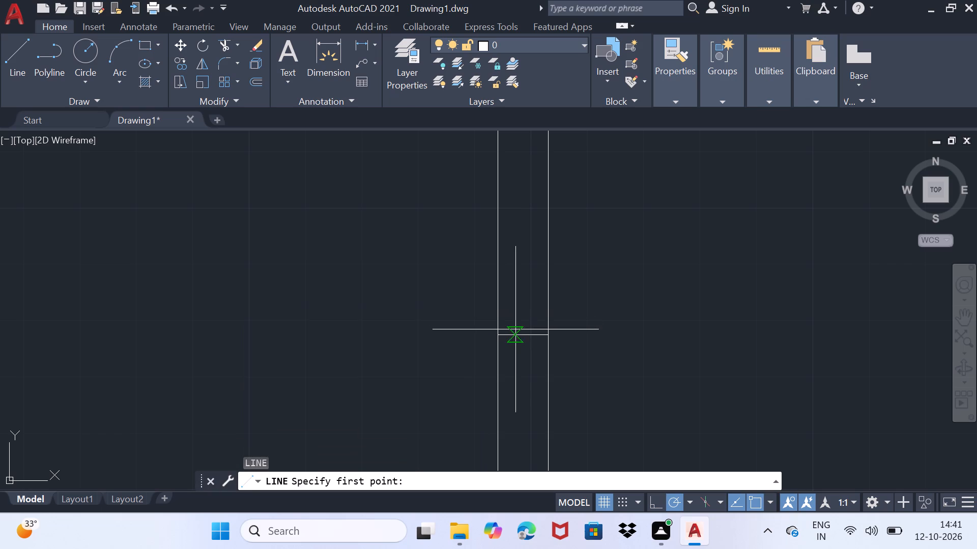
click(521, 335)
middle_drag(525, 237, 546, 448)
scroll(546, 448, down, 1)
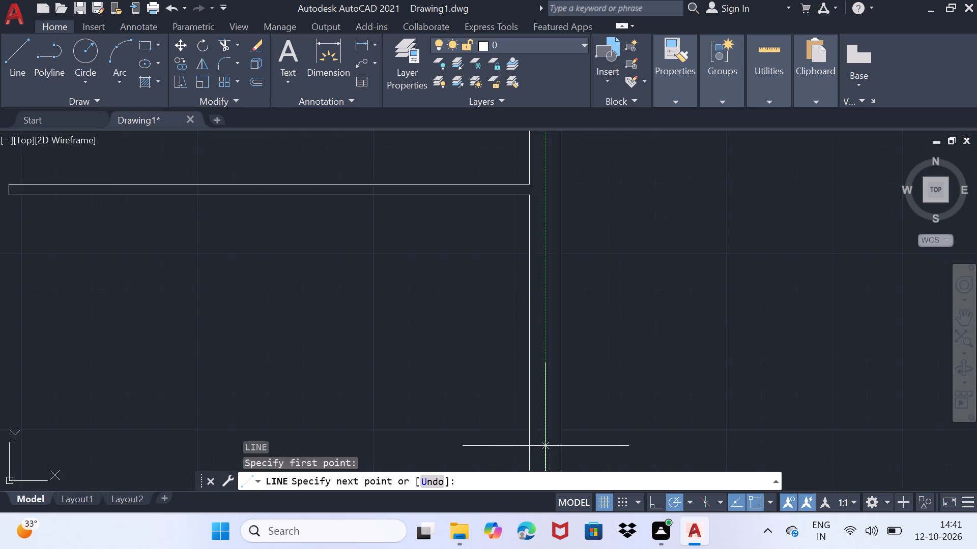
scroll(545, 444, down, 1)
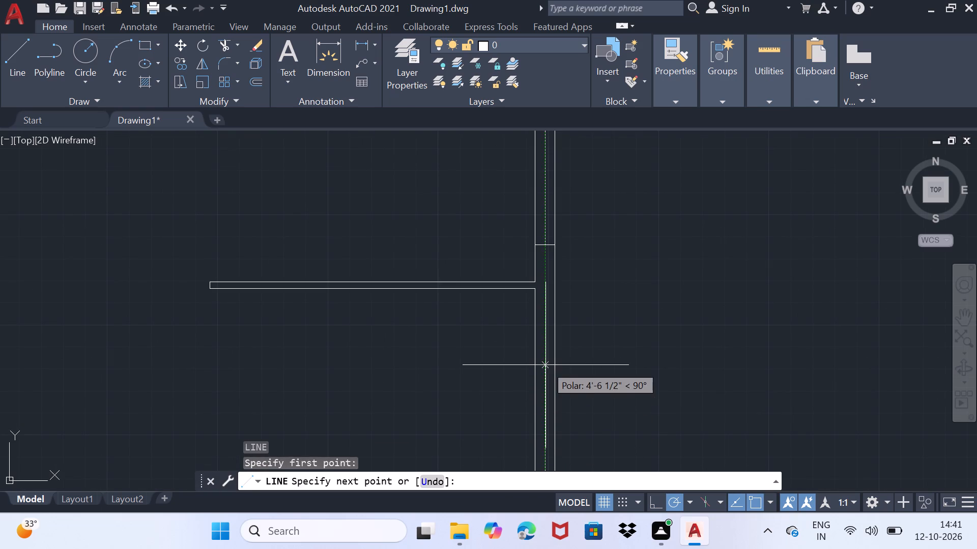
click(545, 365)
click(531, 369)
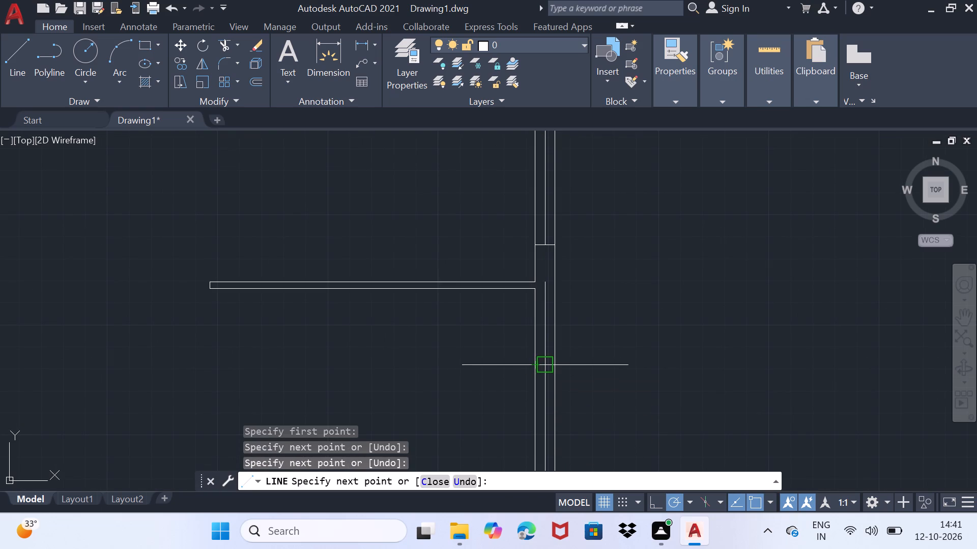
click(561, 368)
key(space)
Draw a jamb line straight across the left exterior wall, a short distance above the small closet-like room.
scroll(559, 371, down, 3)
middle_drag(545, 385, 600, 323)
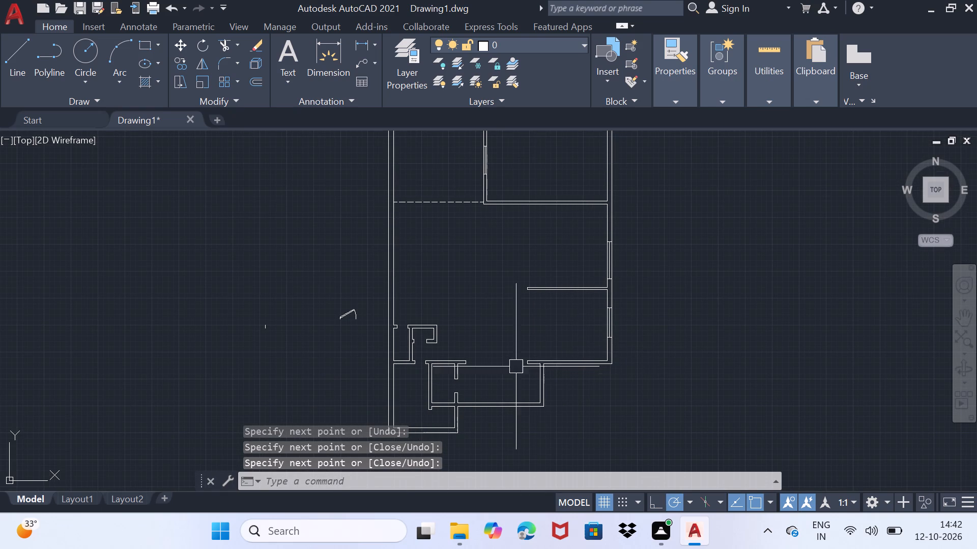
scroll(409, 268, up, 1)
middle_drag(437, 290, 542, 443)
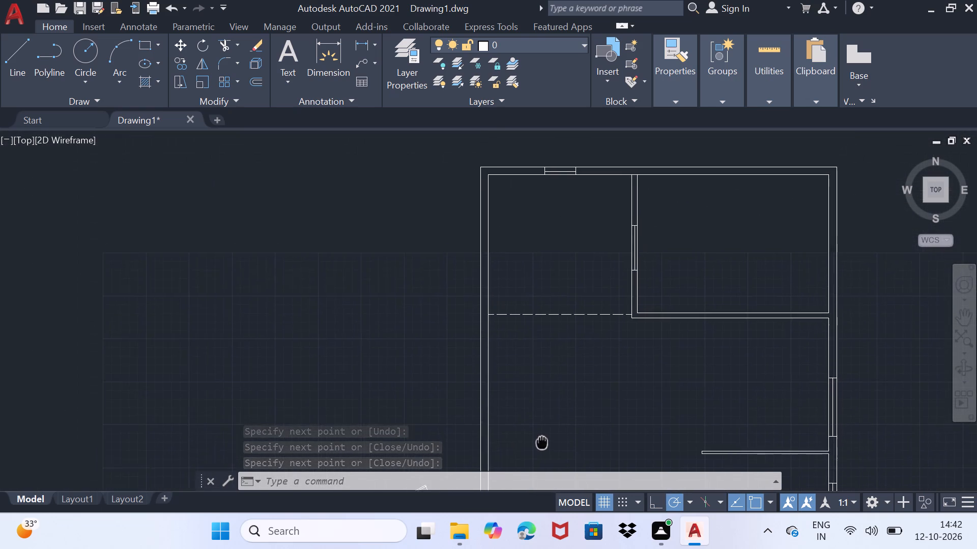
middle_drag(542, 443, 568, 379)
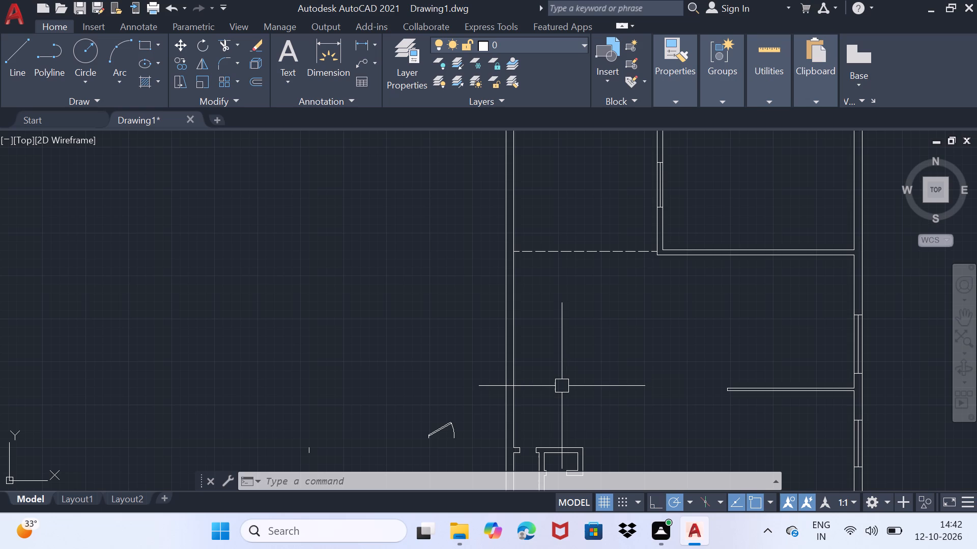
scroll(557, 388, up, 1)
middle_drag(562, 384, 584, 334)
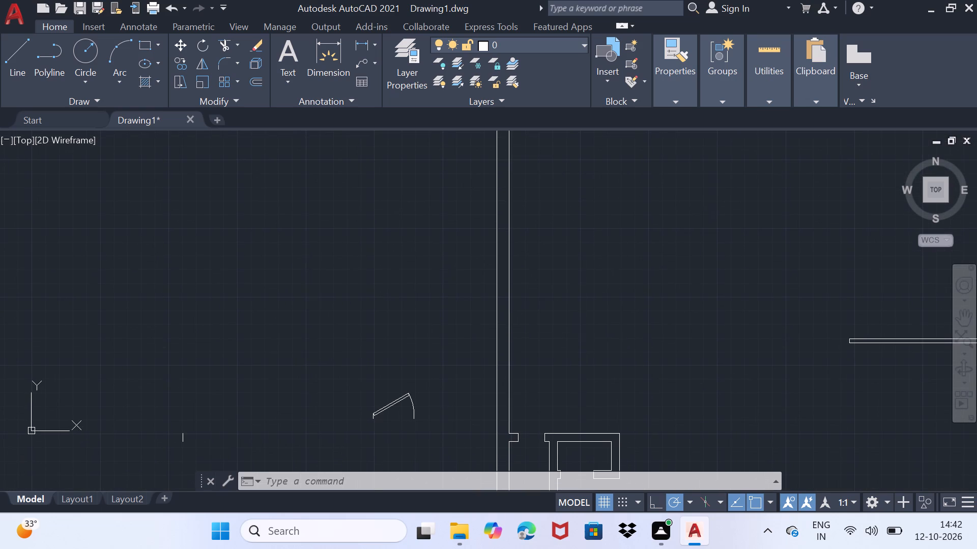
key(l)
key(Return)
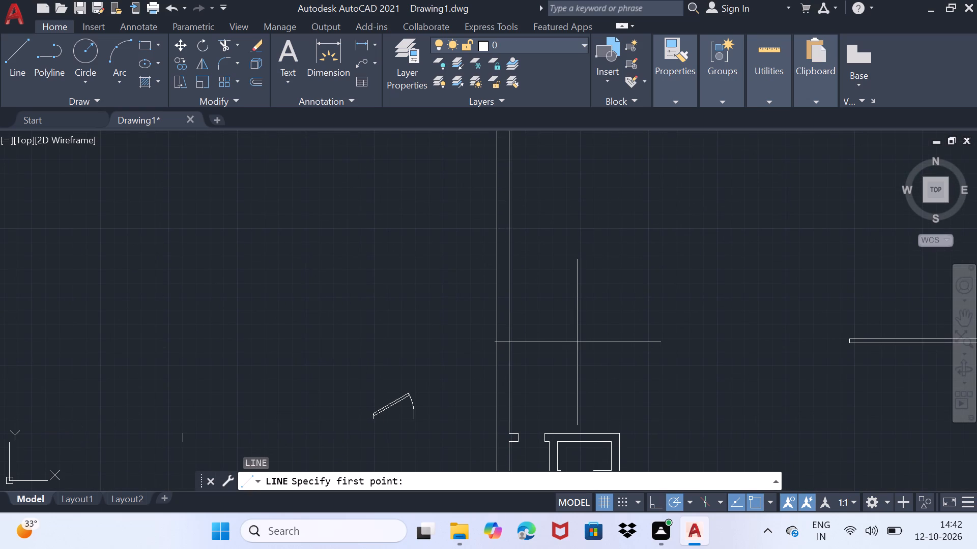
scroll(514, 370, up, 1)
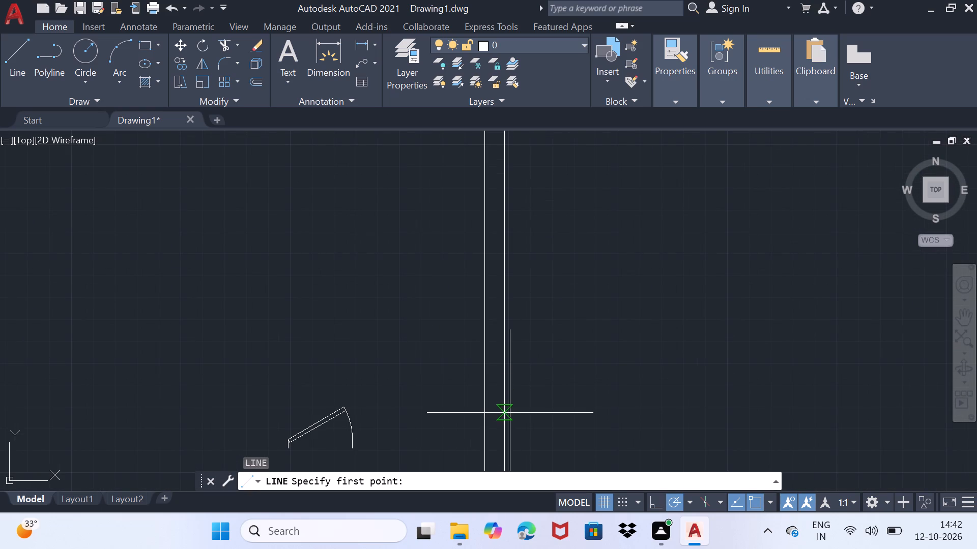
middle_drag(510, 414, 628, 489)
scroll(620, 476, down, 3)
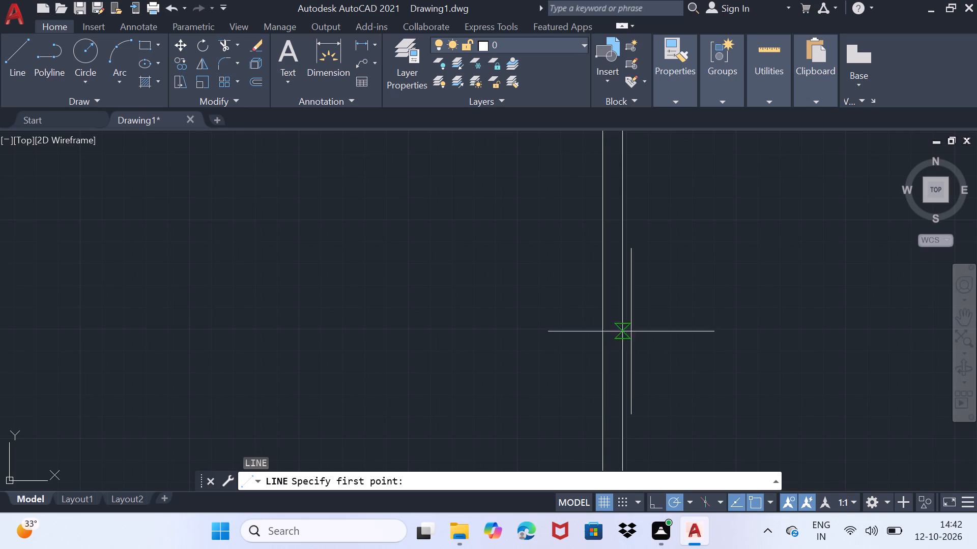
scroll(632, 331, down, 3)
middle_drag(623, 350, 472, 293)
scroll(477, 297, up, 4)
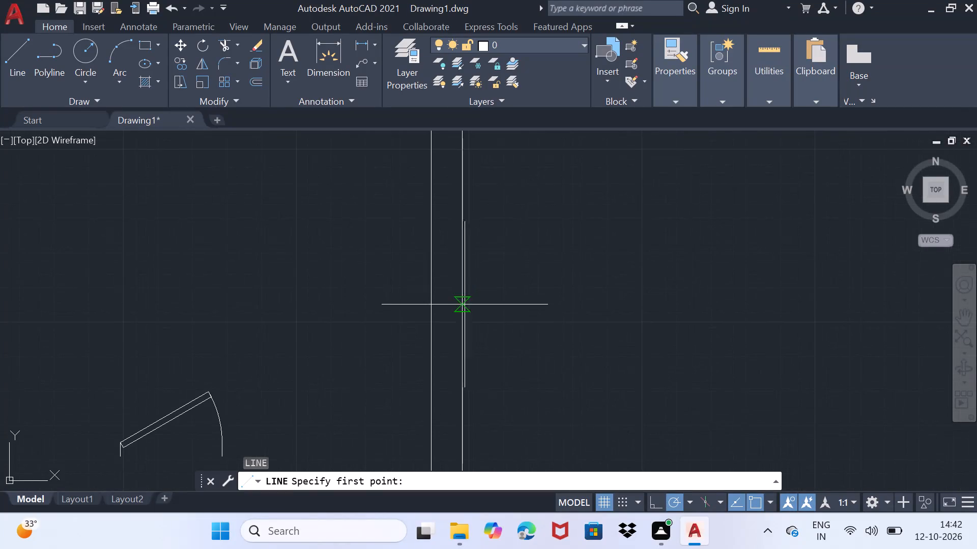
click(463, 298)
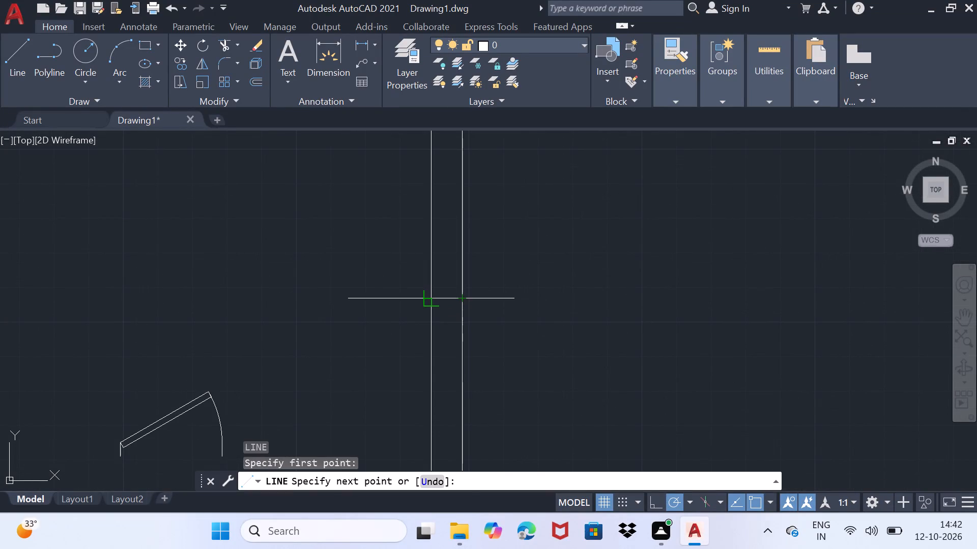
click(433, 300)
key(space)
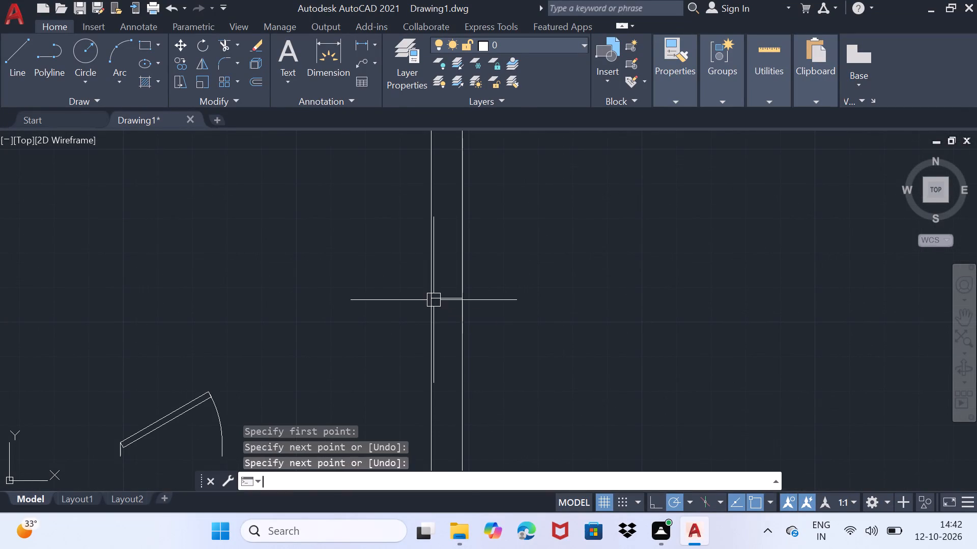
Draw the window's centre line upward from that jamb's midpoint, finishing with an upper jamb across both faces of the left exterior wall.
middle_drag(438, 304, 430, 375)
key(l)
key(Return)
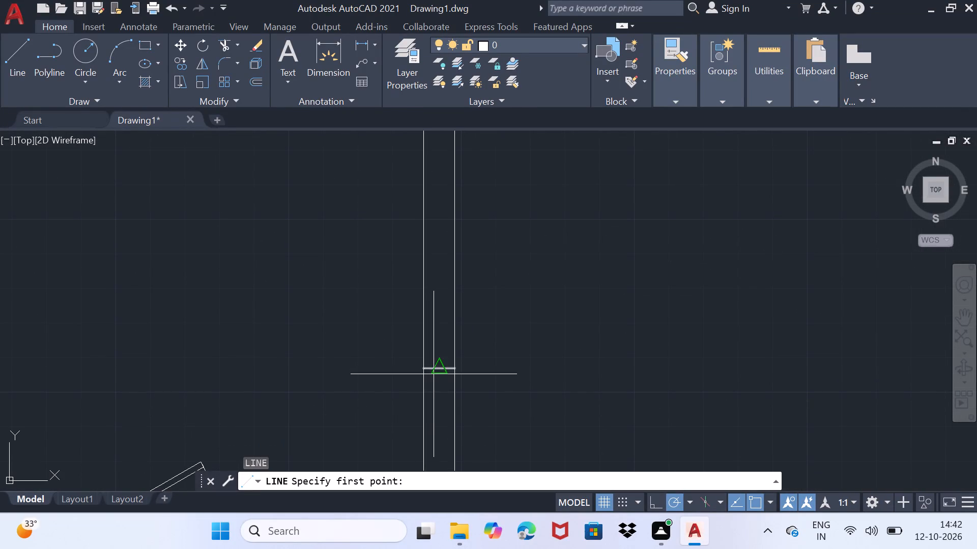
click(436, 367)
scroll(442, 248, down, 2)
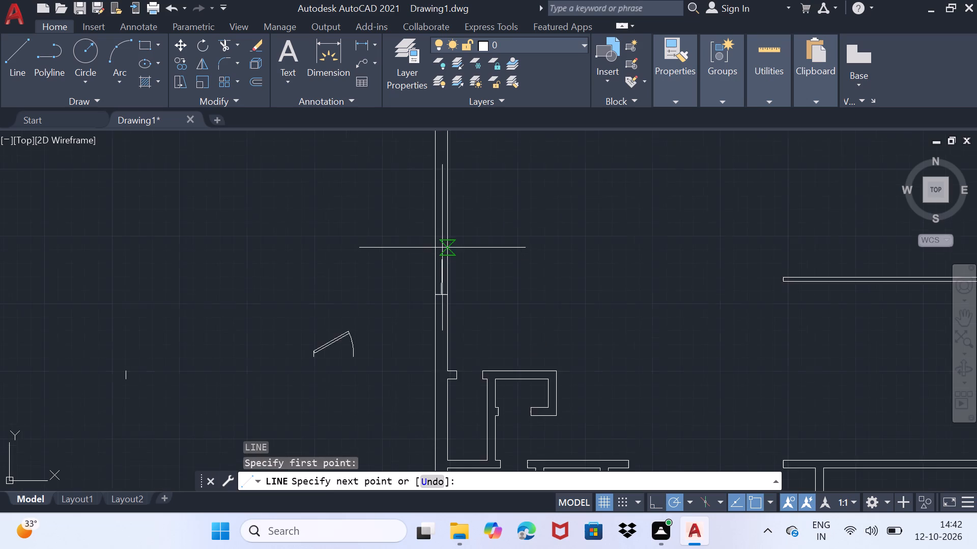
middle_drag(442, 249, 437, 346)
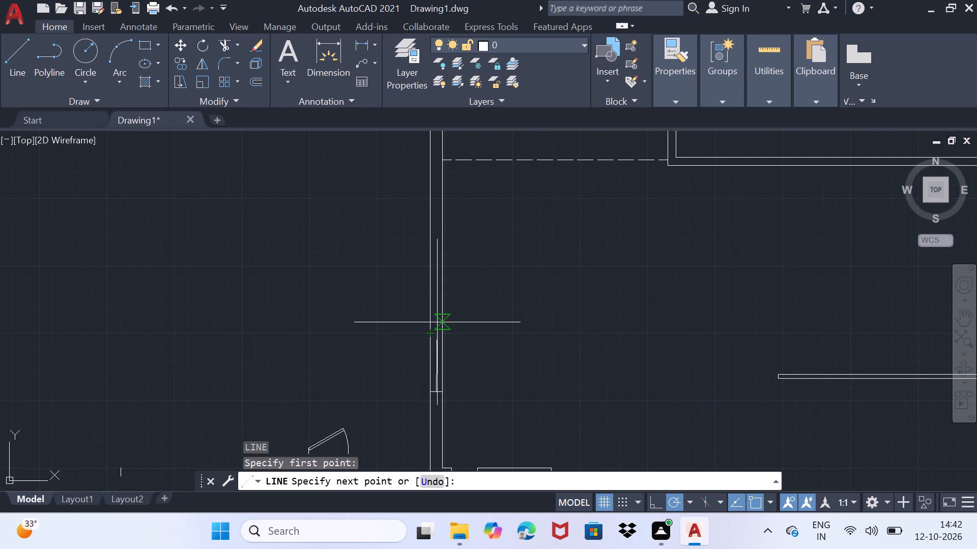
scroll(436, 322, up, 3)
click(436, 319)
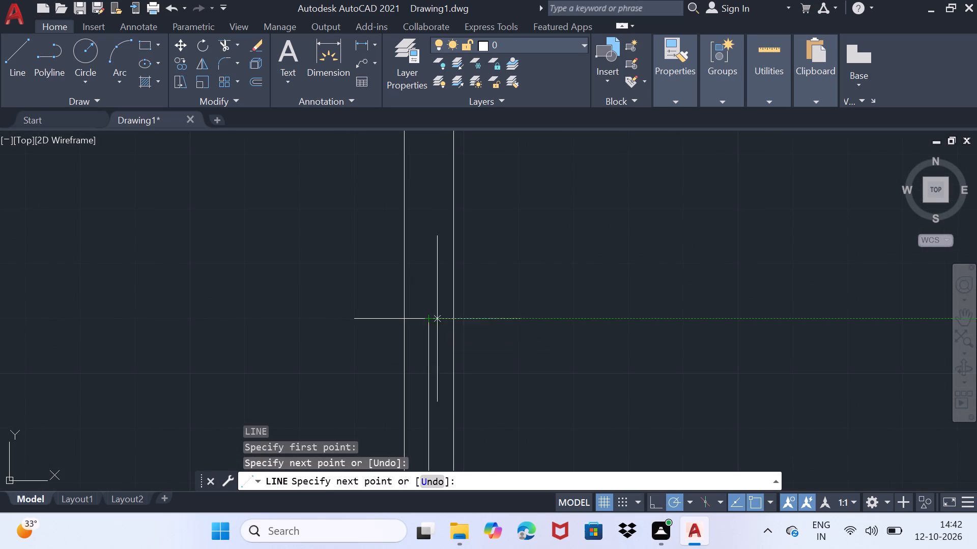
click(455, 317)
click(404, 321)
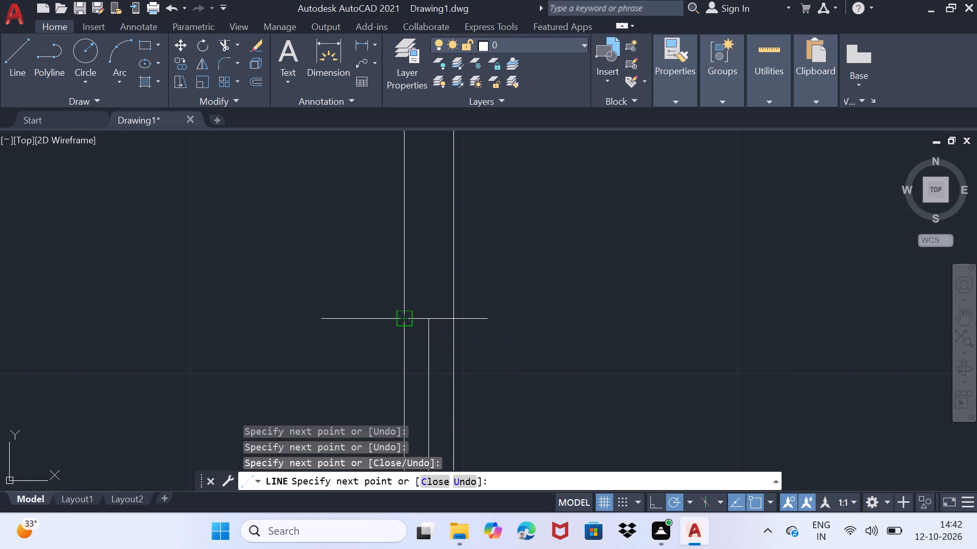
key(space)
Draw another jamb line across the left exterior wall, a short distance above the new window and below the dashed line.
scroll(404, 321, down, 1)
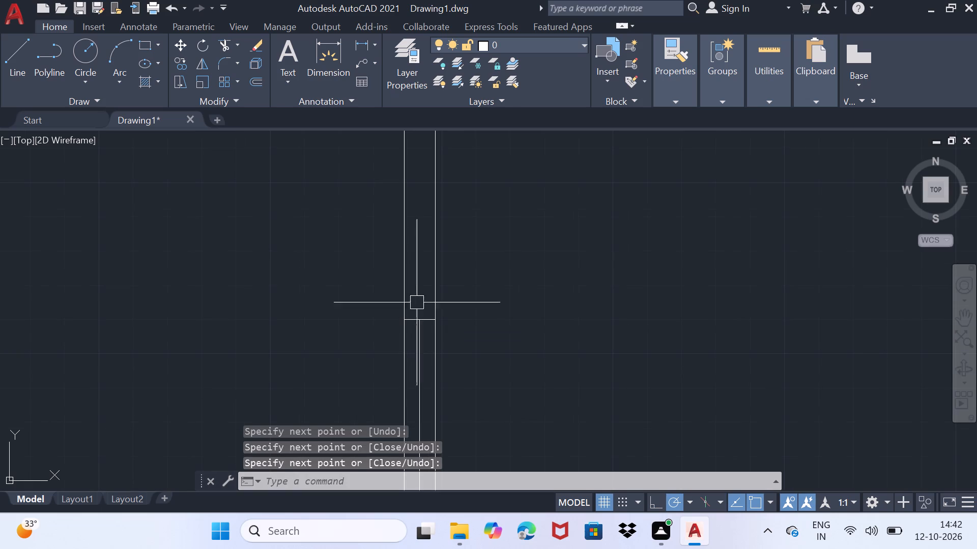
middle_drag(422, 268, 424, 355)
scroll(424, 355, down, 2)
scroll(424, 355, up, 1)
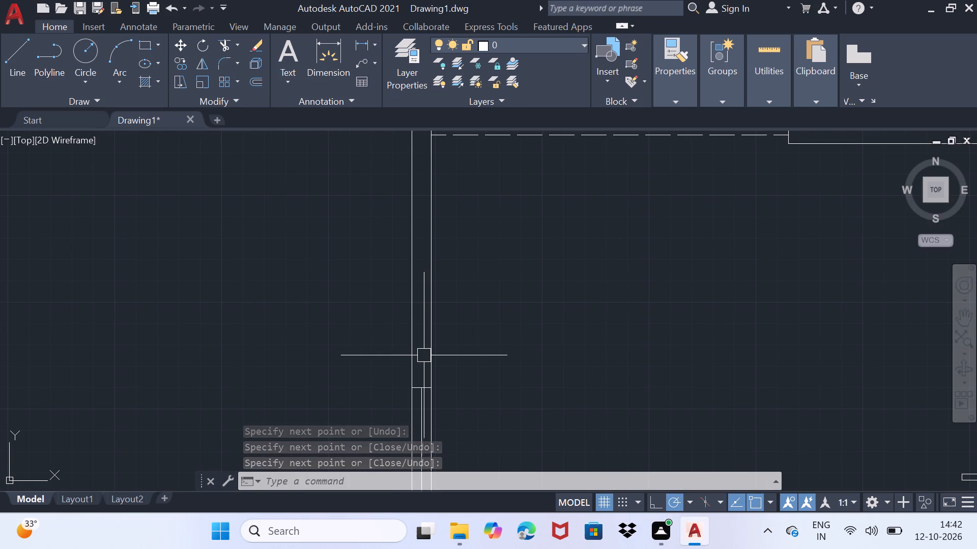
key(l)
key(Return)
scroll(420, 341, up, 2)
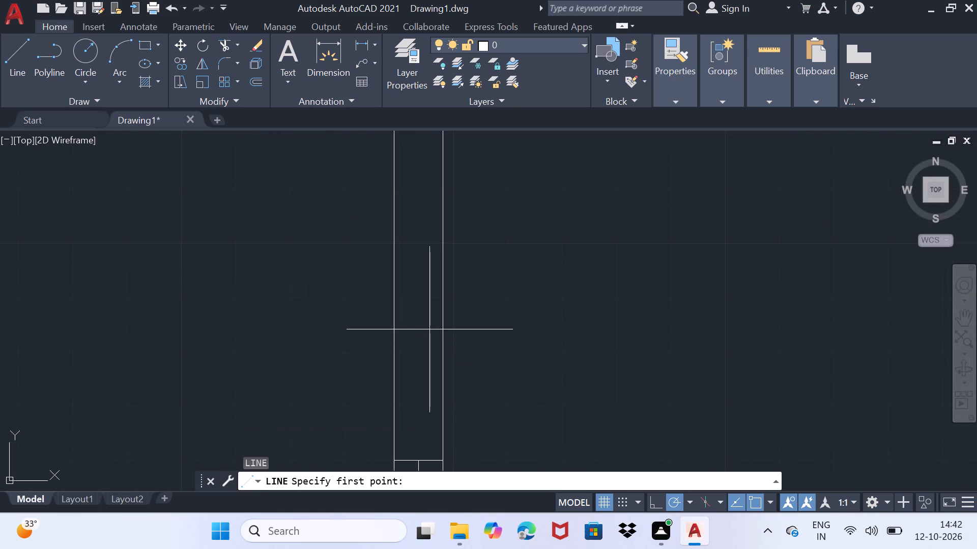
click(443, 315)
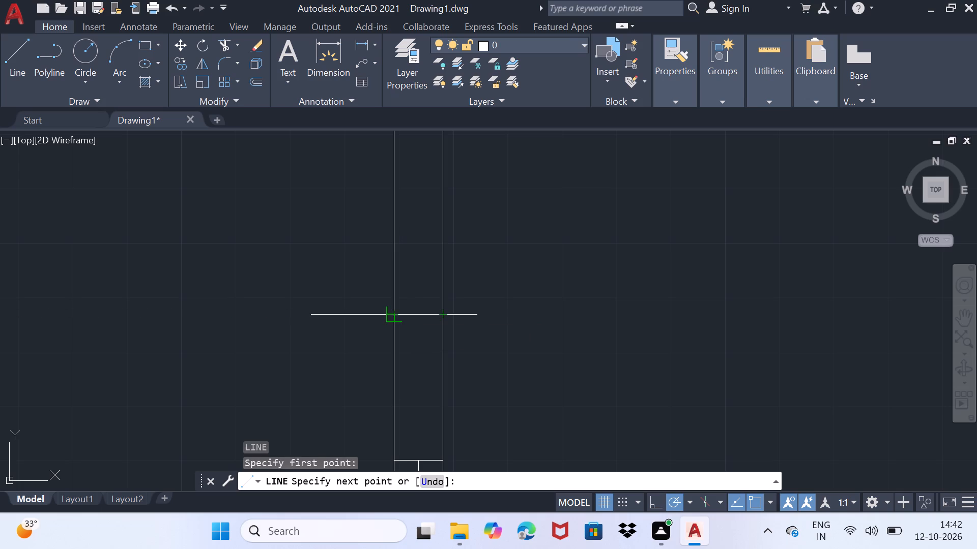
click(396, 316)
key(space)
Draw the second window's centre line upward from this jamb's midpoint, finishing with an upper jamb across the left exterior wall.
scroll(412, 310, up, 1)
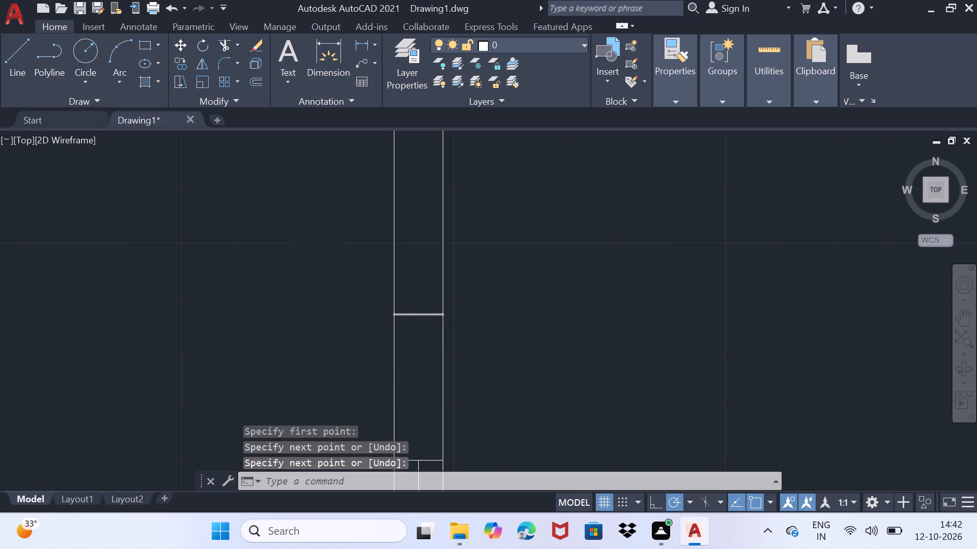
key(l)
key(Return)
click(421, 316)
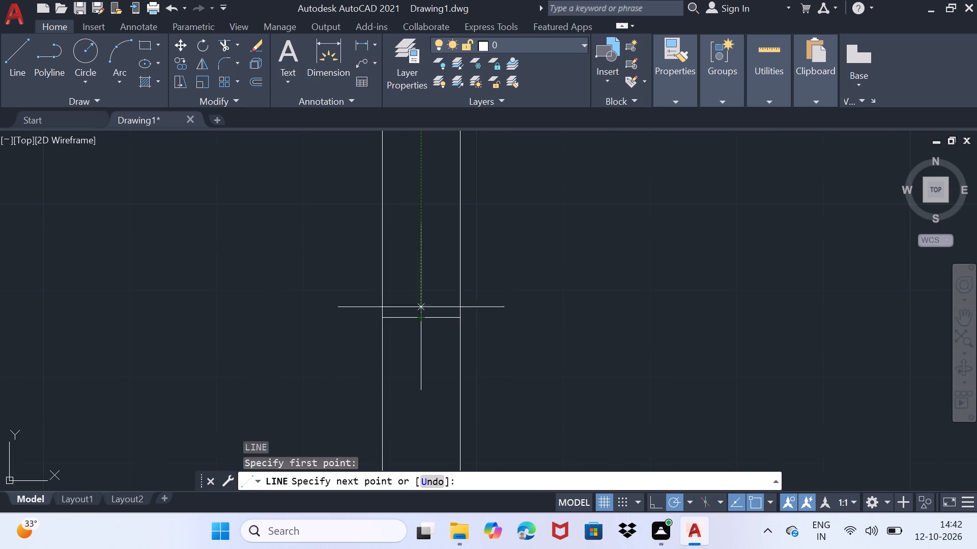
scroll(420, 200, down, 1)
middle_drag(420, 200, 412, 351)
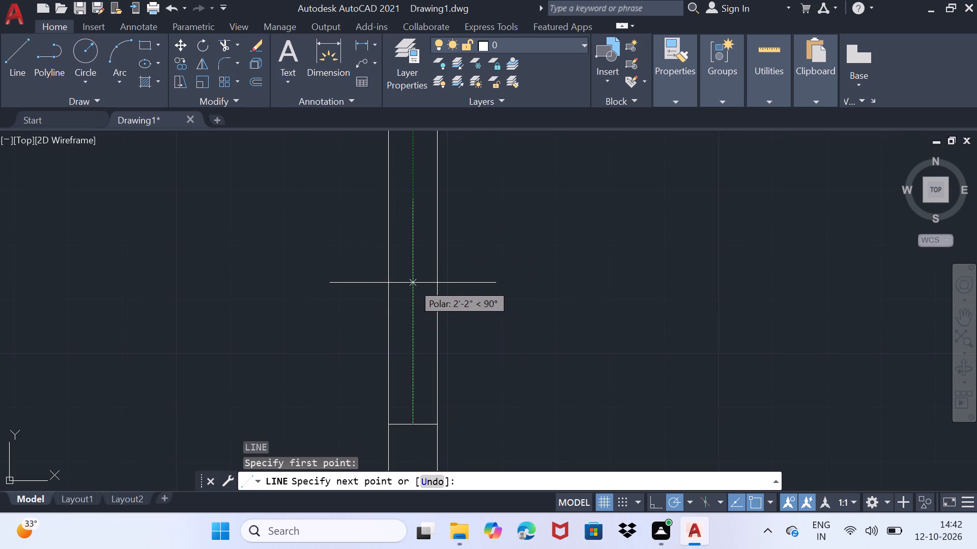
click(413, 222)
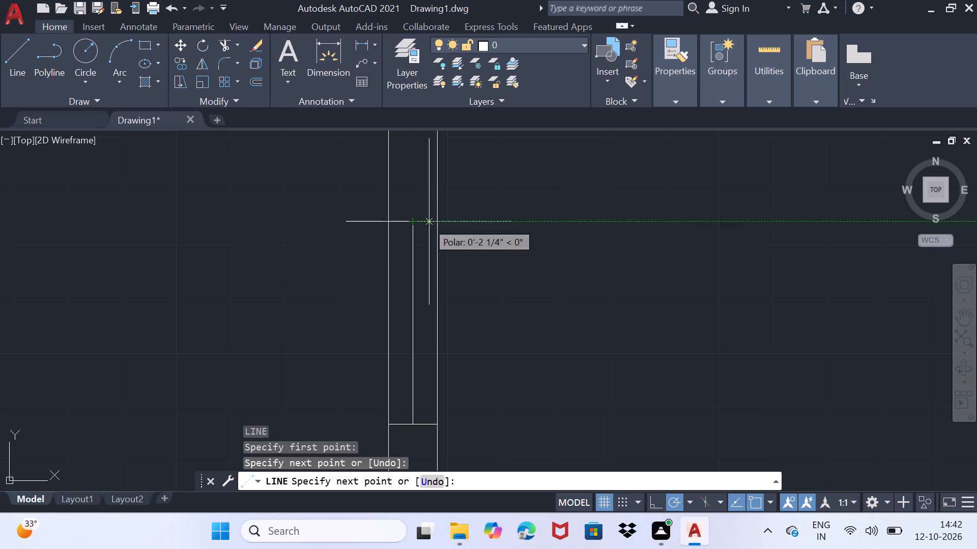
click(442, 222)
click(389, 224)
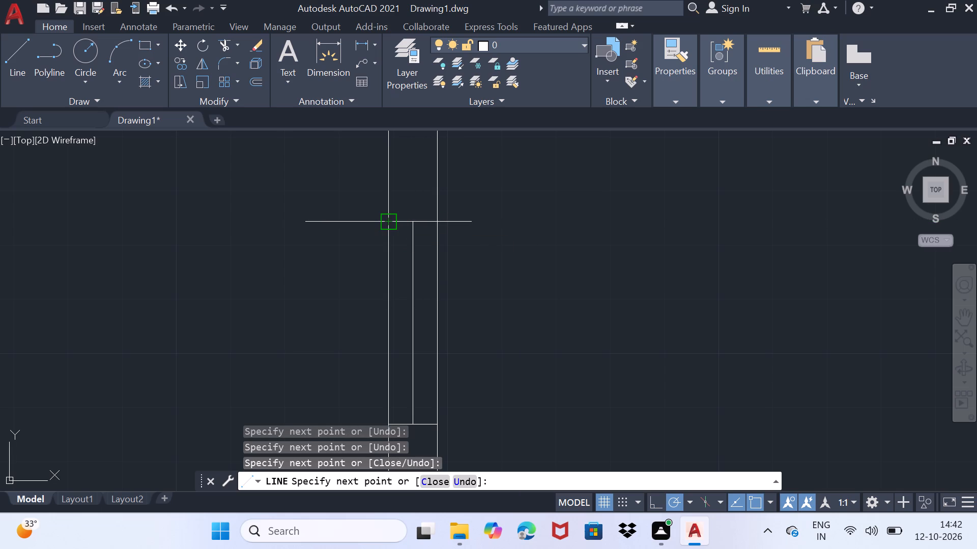
Draw a window across the bottom exterior wall of the lower-left room, with two jamb lines joined by a centre line between their midpoints.
key(space)
scroll(436, 227, down, 4)
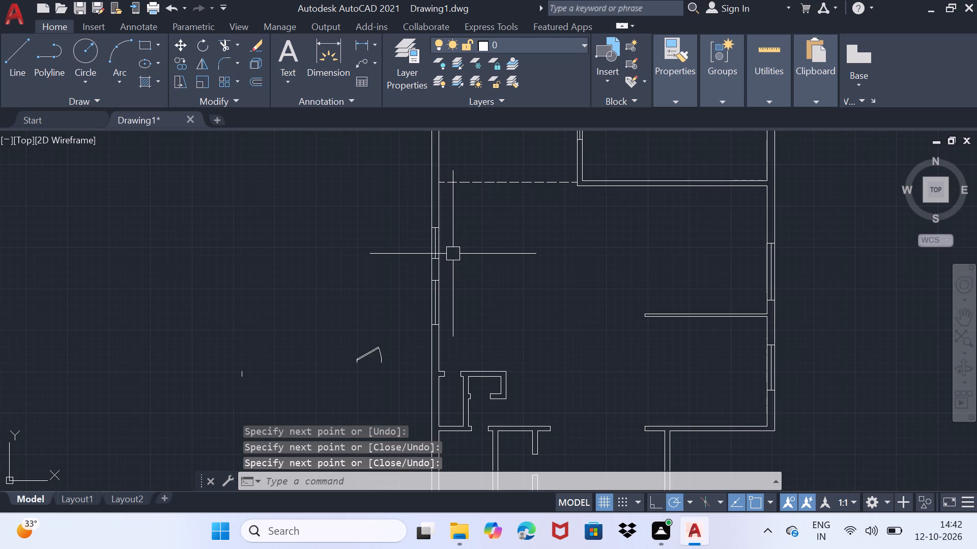
scroll(457, 286, down, 1)
middle_drag(481, 322, 496, 191)
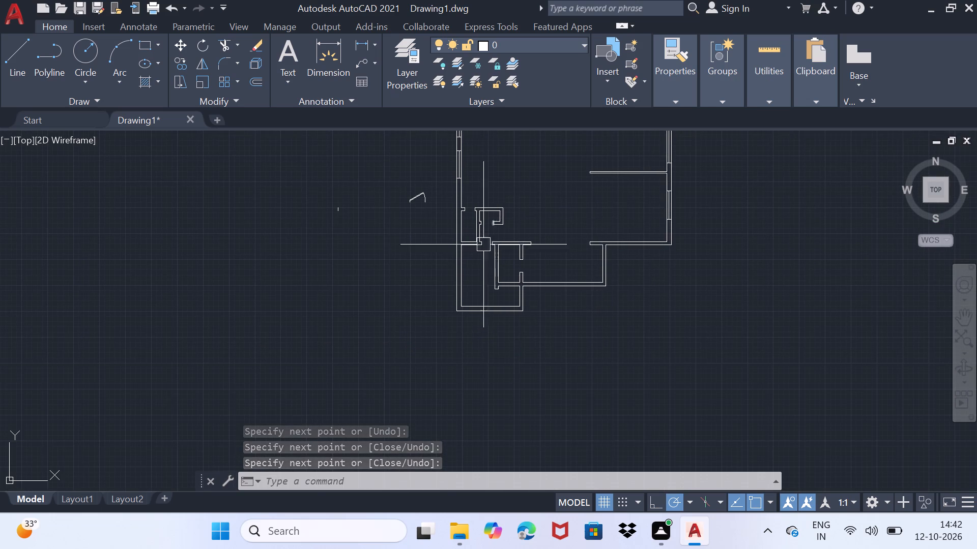
scroll(492, 308, up, 5)
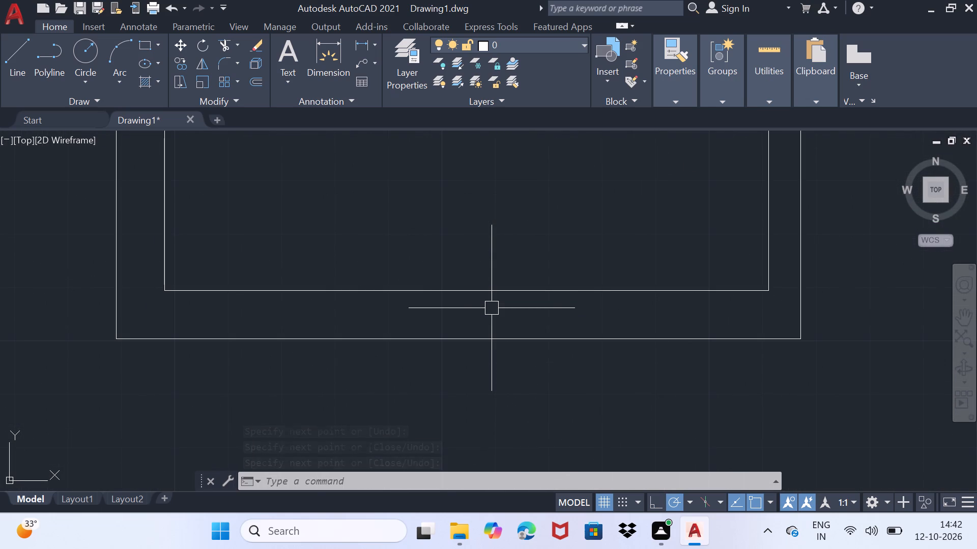
key(l)
key(Return)
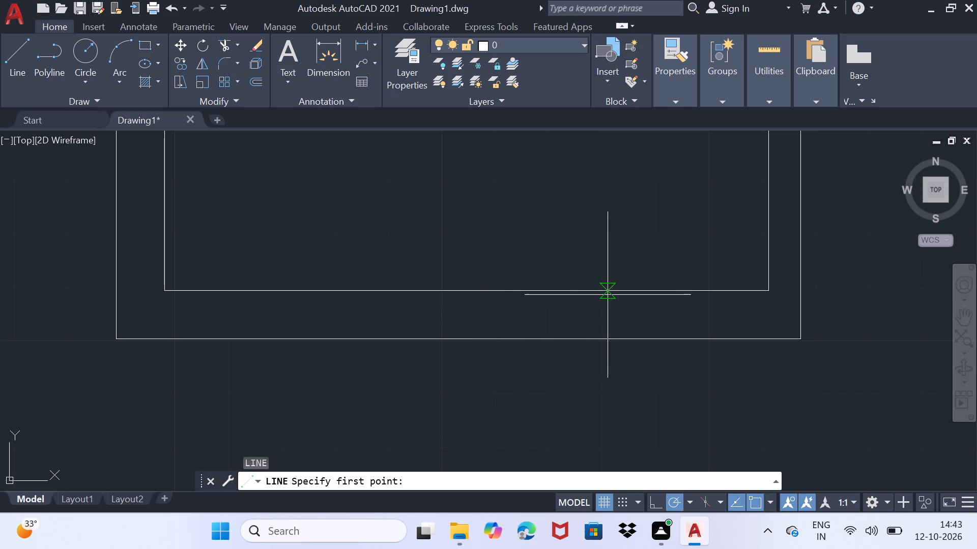
click(608, 291)
click(607, 347)
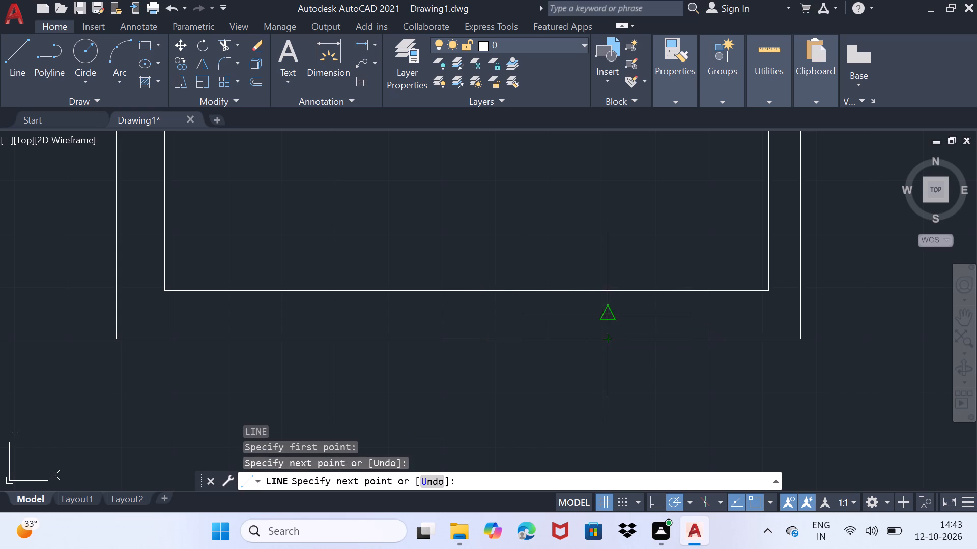
click(603, 313)
click(436, 310)
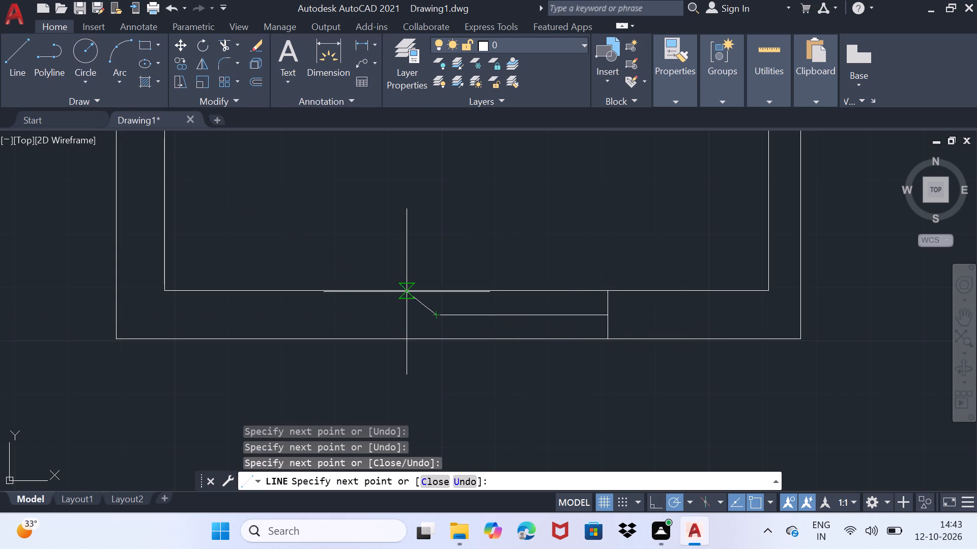
click(434, 292)
click(433, 335)
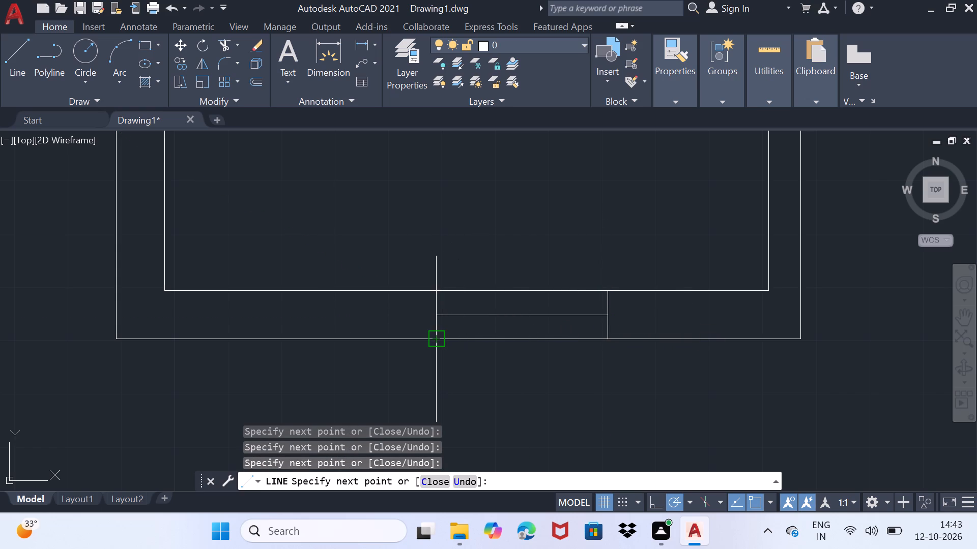
key(space)
Draw a window in the right wall of the lower middle room, with two jambs joined by a centre line about 1'-10" long.
scroll(433, 335, down, 2)
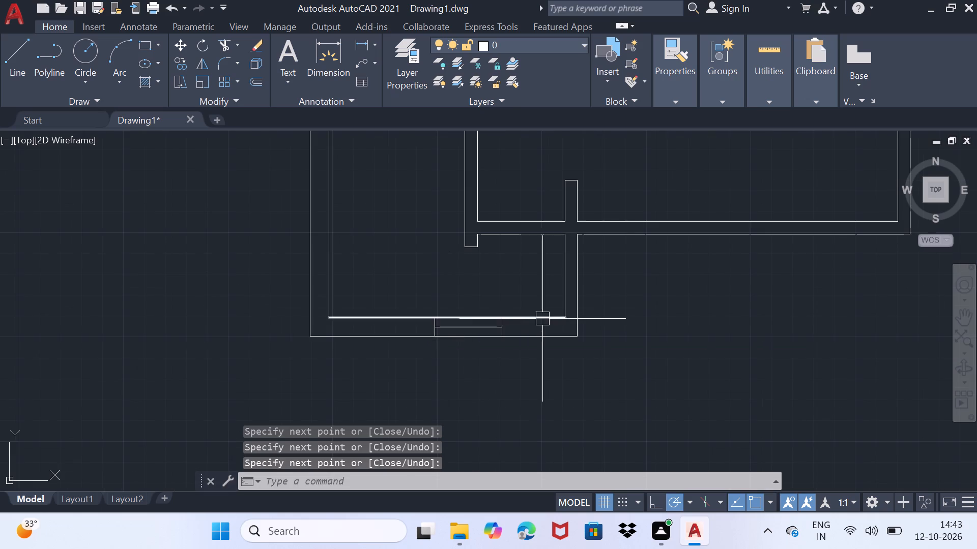
middle_drag(531, 322, 391, 344)
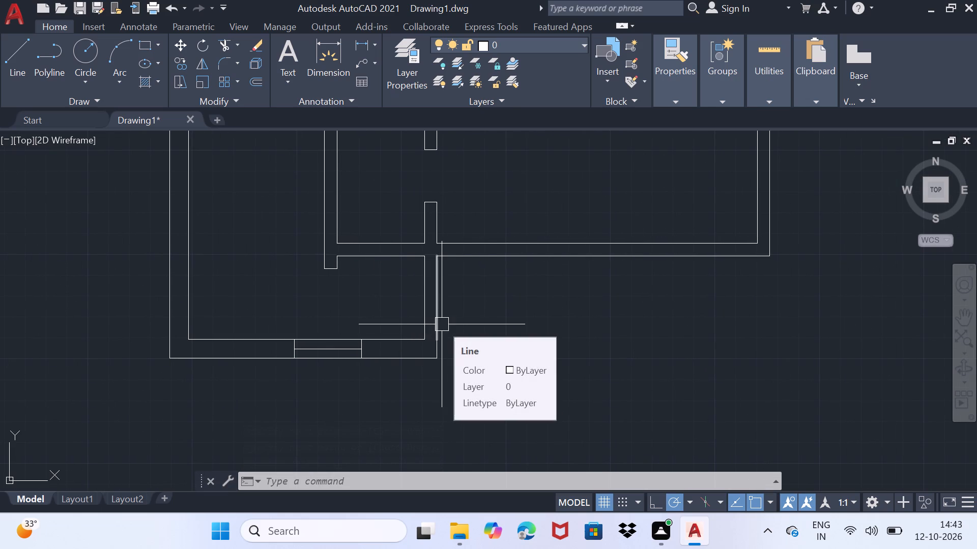
middle_drag(502, 323, 411, 380)
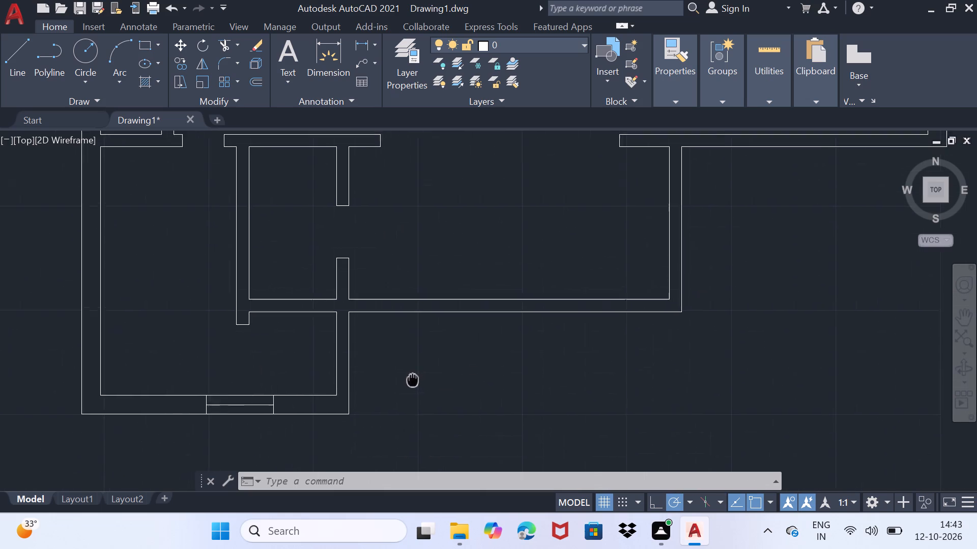
middle_drag(411, 380, 247, 519)
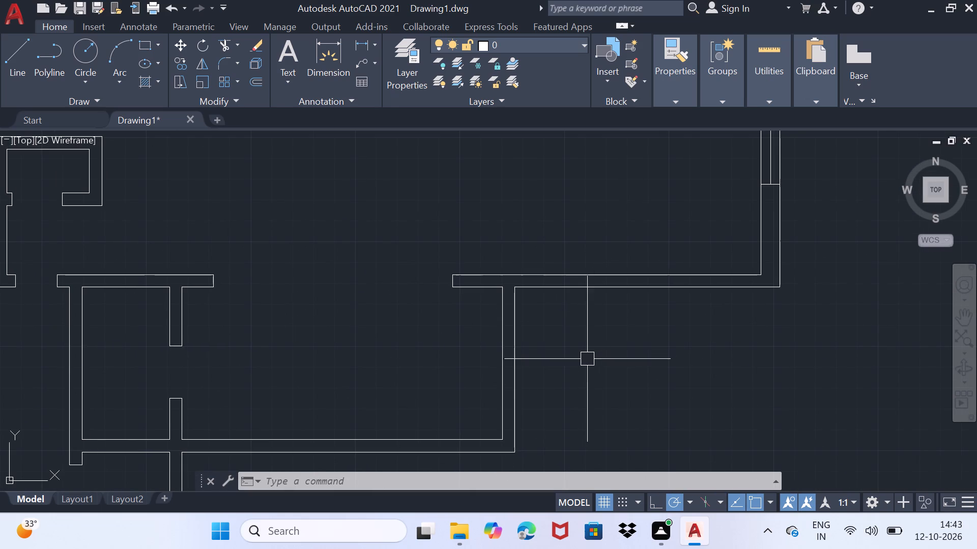
scroll(580, 362, up, 3)
middle_drag(547, 338, 587, 260)
scroll(587, 260, down, 3)
scroll(562, 299, up, 1)
key(l)
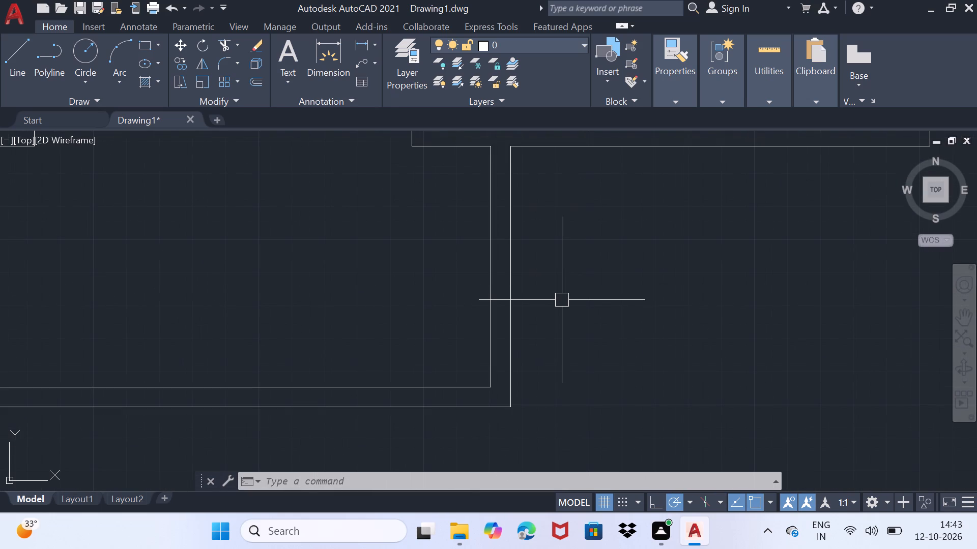
key(Return)
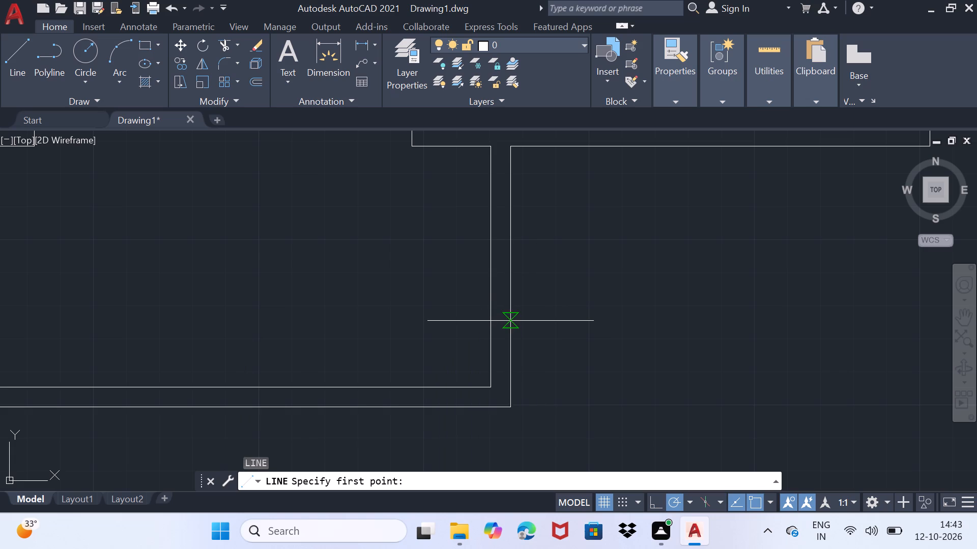
click(510, 320)
click(489, 320)
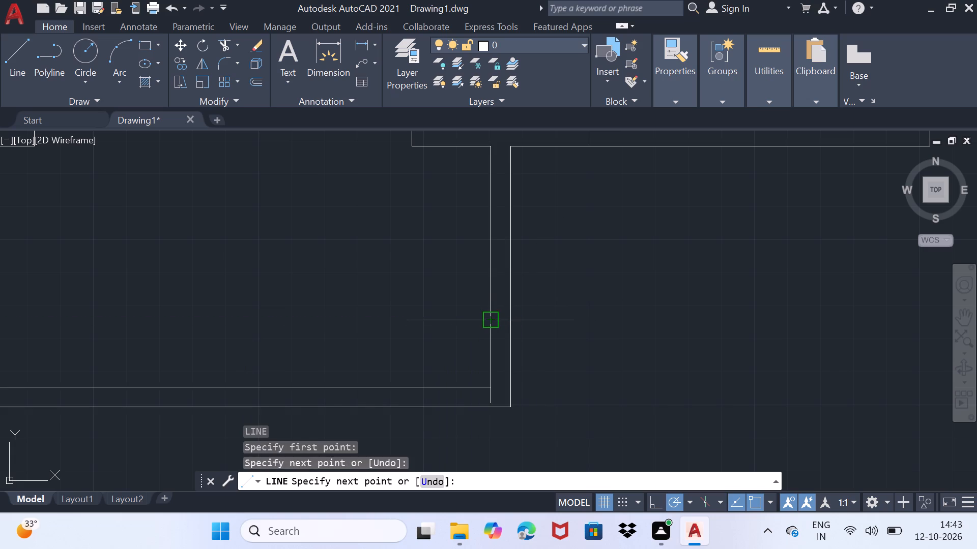
click(500, 315)
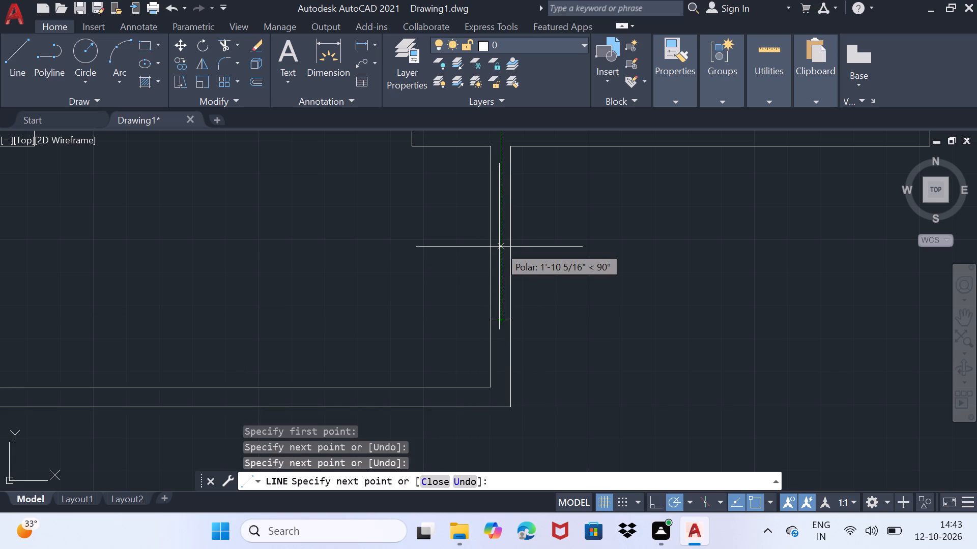
click(499, 247)
click(514, 247)
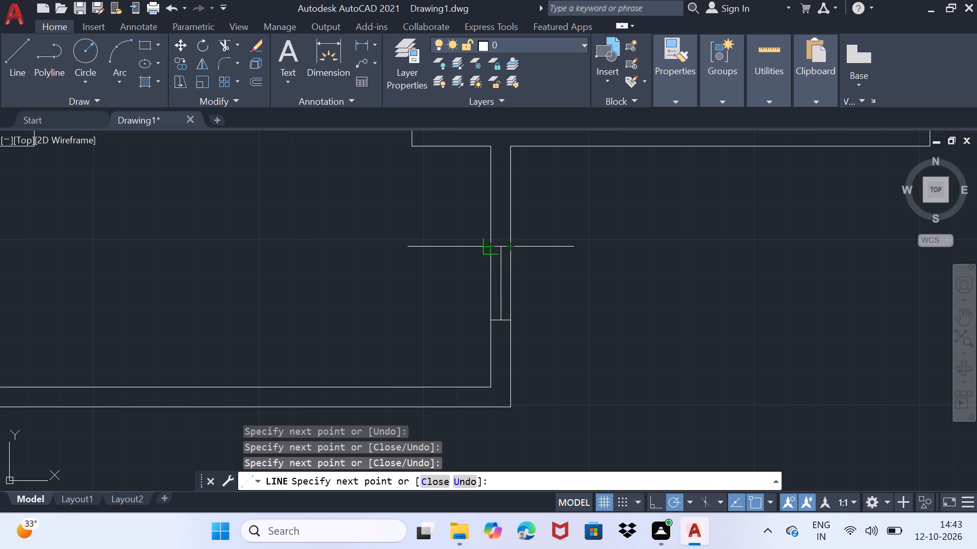
click(485, 249)
key(space)
Insert the Dining Set - 36 x 72 in. block from DesignCenter into the empty space beside the floor plan.
scroll(493, 267, down, 3)
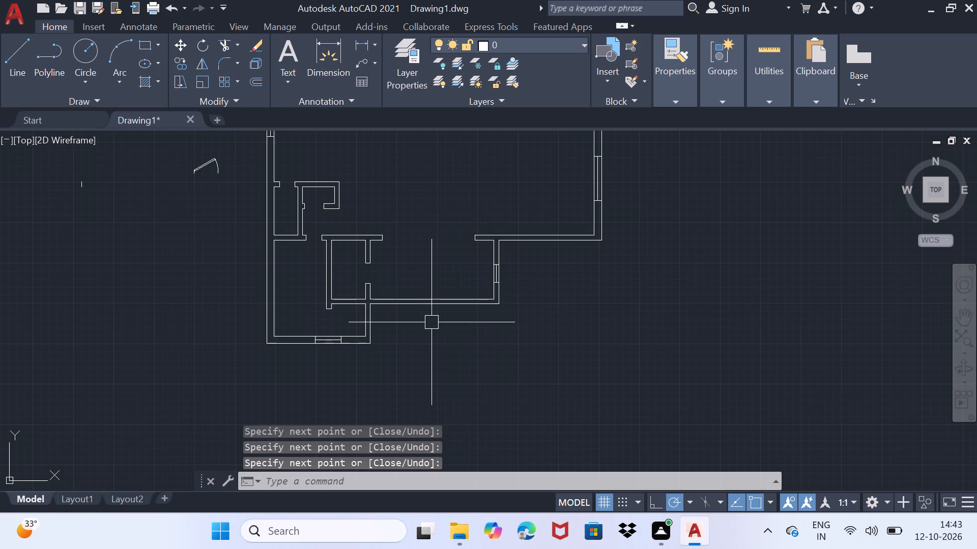
middle_drag(422, 325, 585, 430)
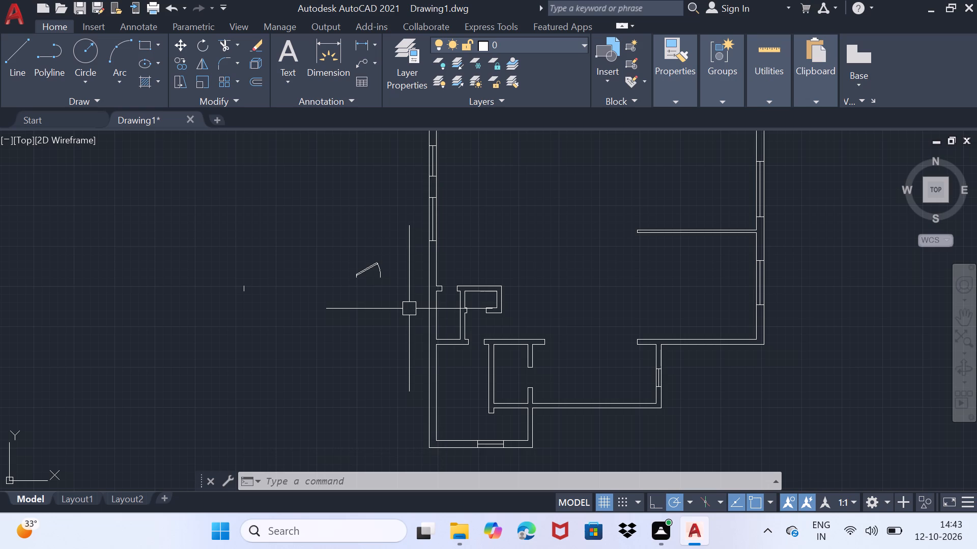
scroll(409, 309, down, 1)
scroll(418, 307, up, 1)
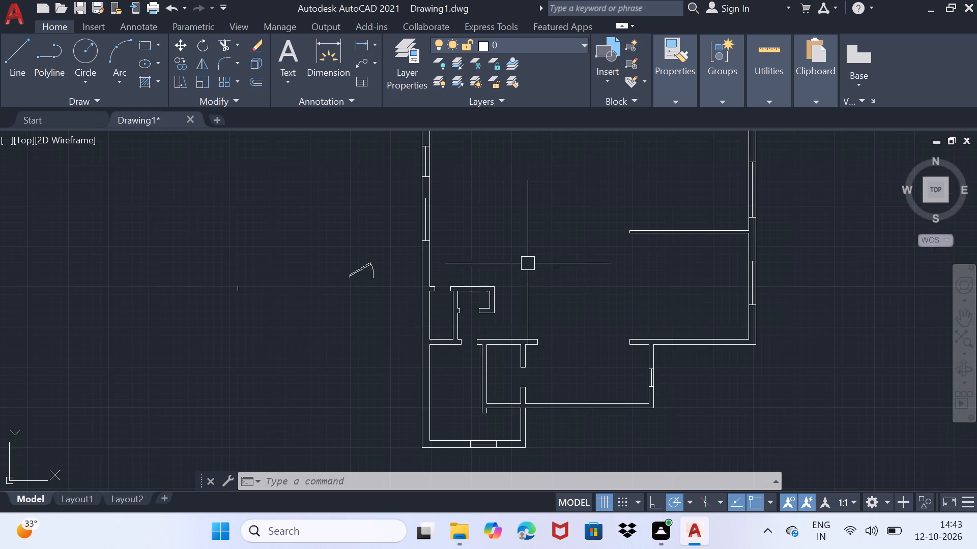
middle_drag(523, 270, 486, 344)
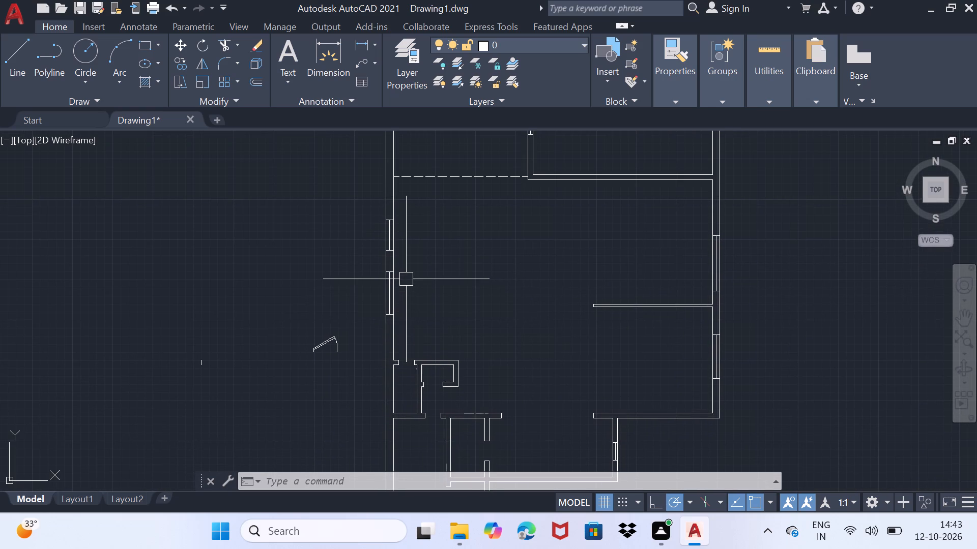
key(ctrl+2)
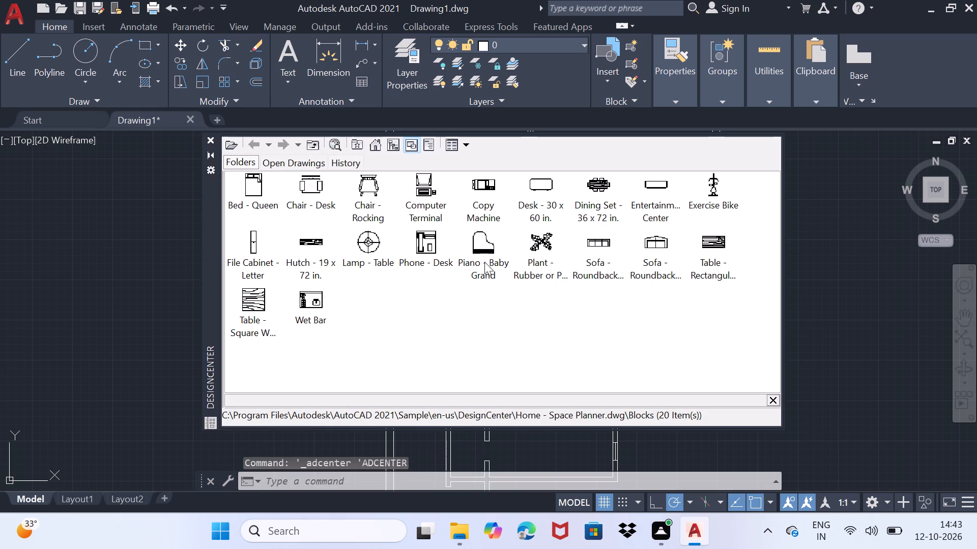
drag(601, 183, 133, 304)
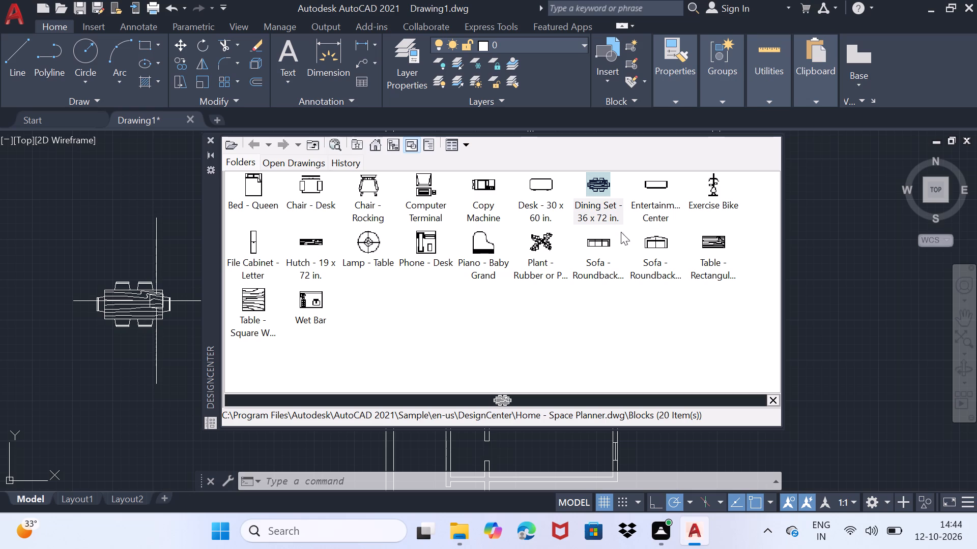
Insert the larger Sofa - Roundback block and the Sofa - Roundback Loveseat 5 ft. block above the dining set.
drag(609, 237, 42, 218)
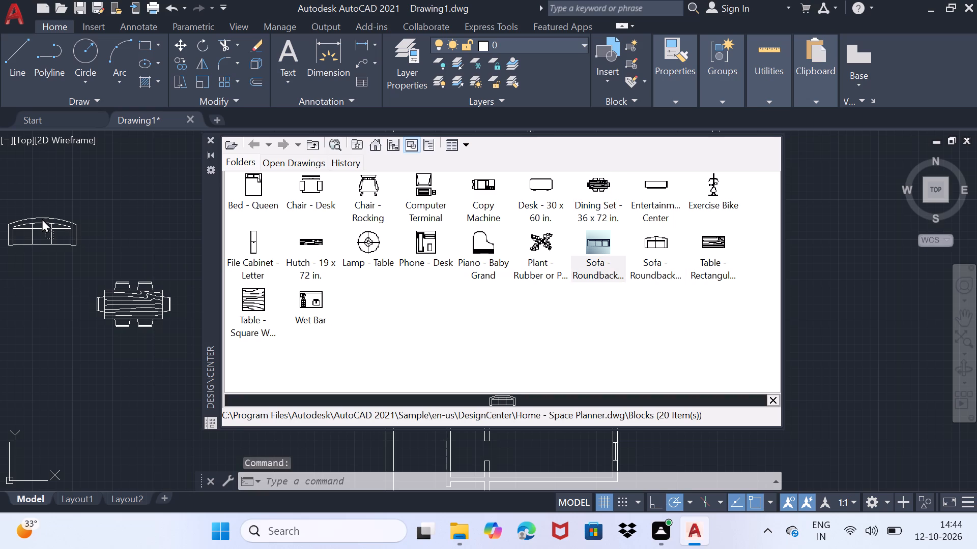
drag(42, 218, 79, 209)
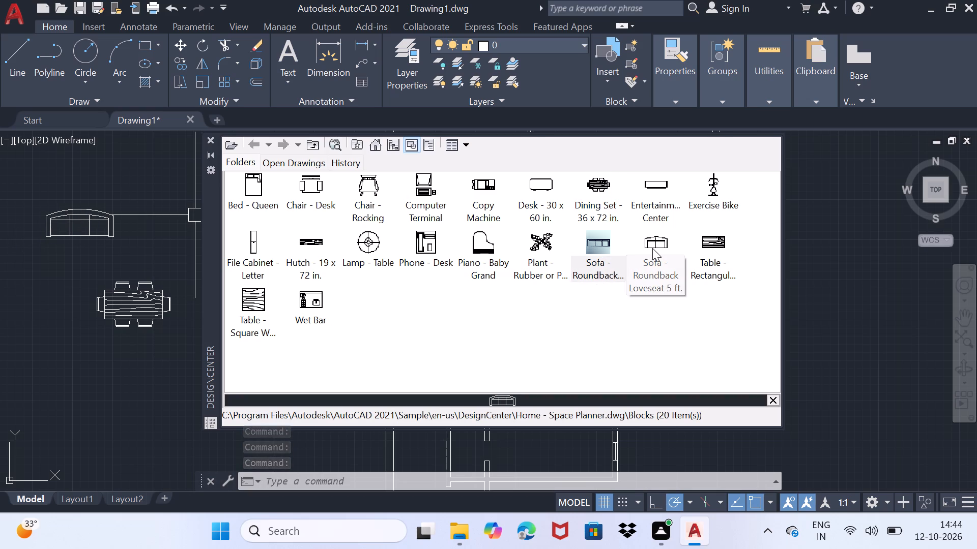
drag(652, 248, 149, 189)
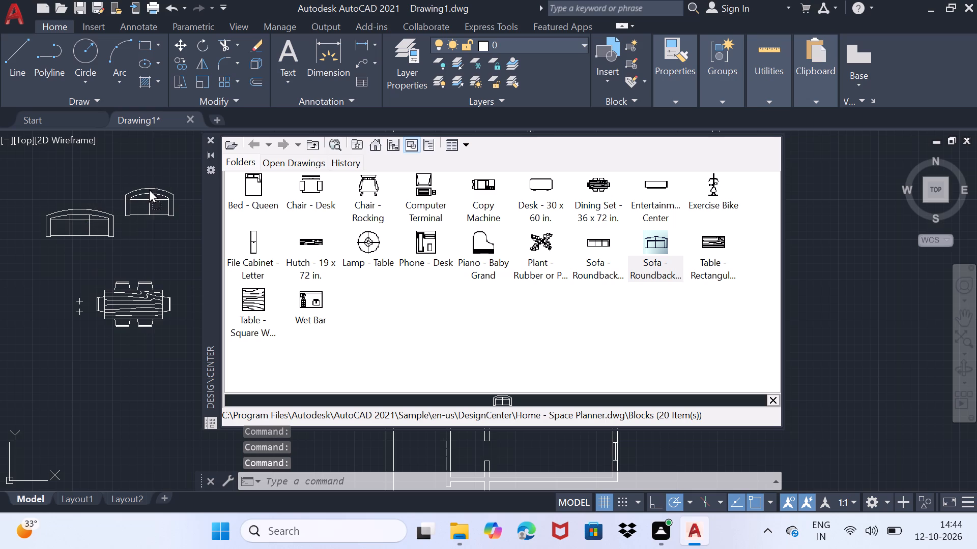
drag(149, 189, 144, 192)
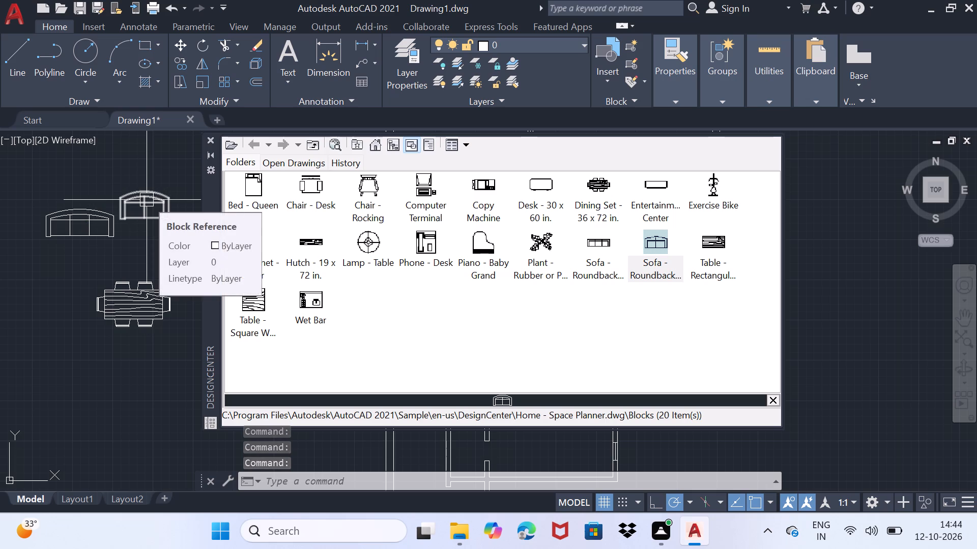
Insert the Lamp - Table block just below the loveseat and the Desk - 30 x 60 in. block below the larger sofa.
drag(372, 245, 114, 223)
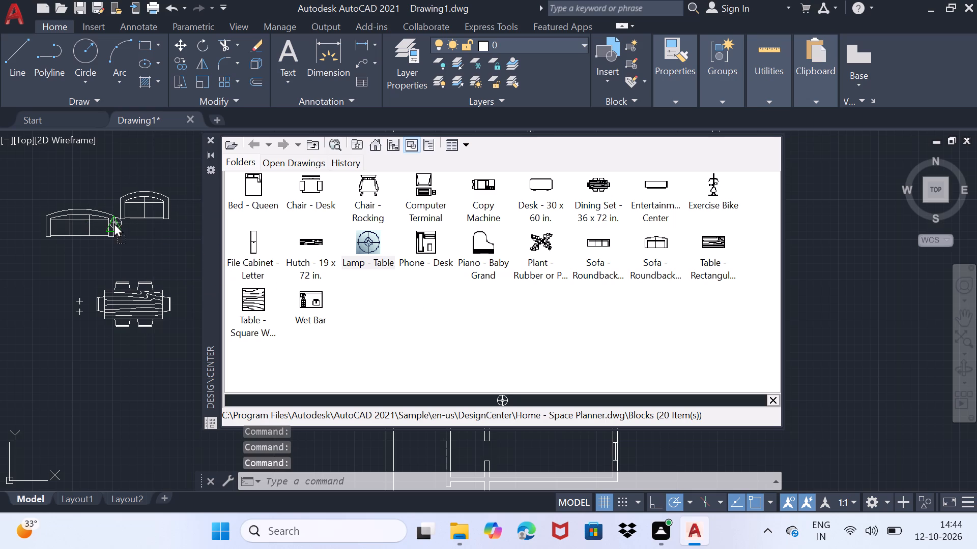
drag(114, 223, 134, 233)
drag(533, 188, 37, 253)
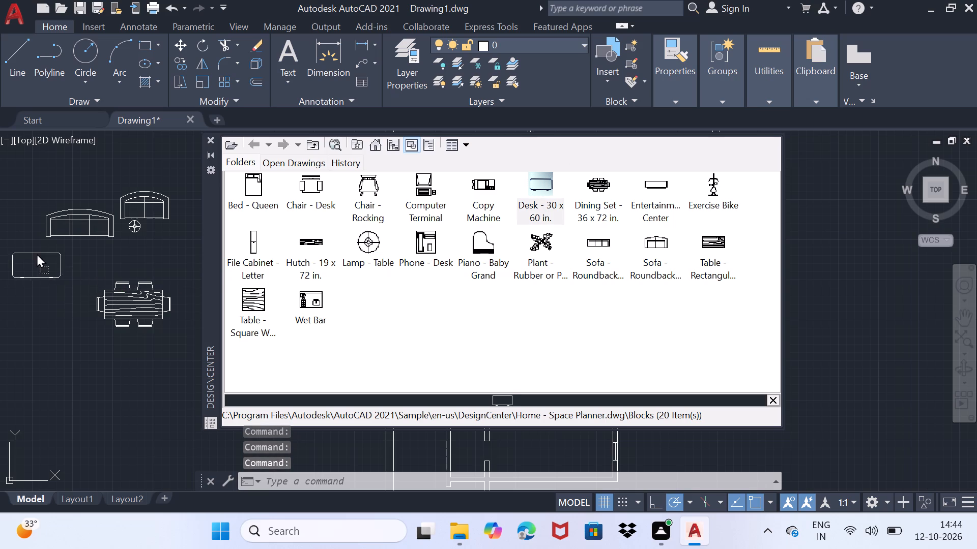
drag(37, 253, 50, 251)
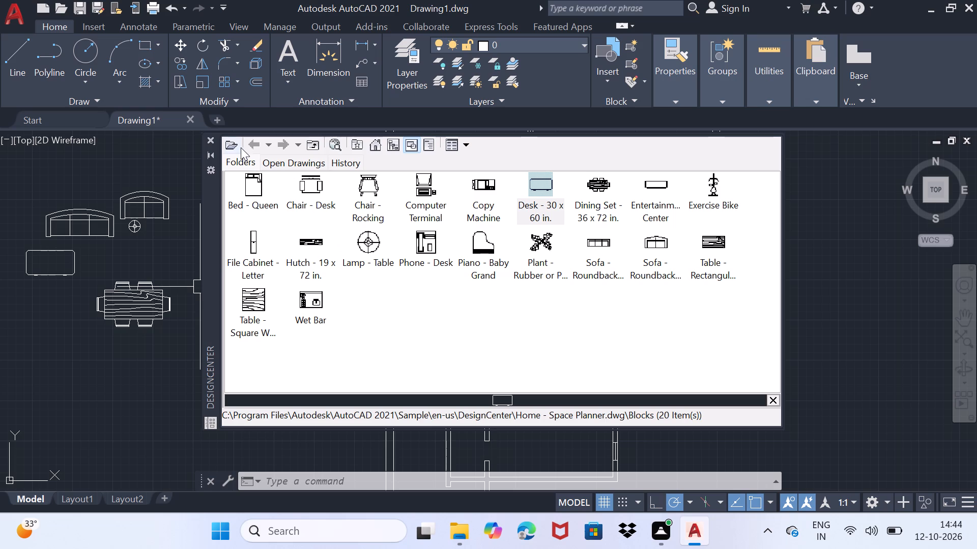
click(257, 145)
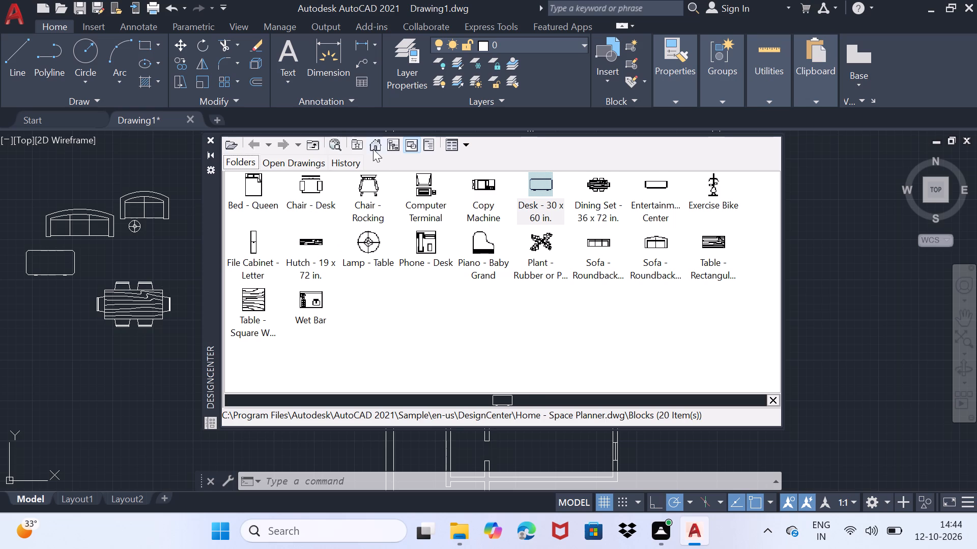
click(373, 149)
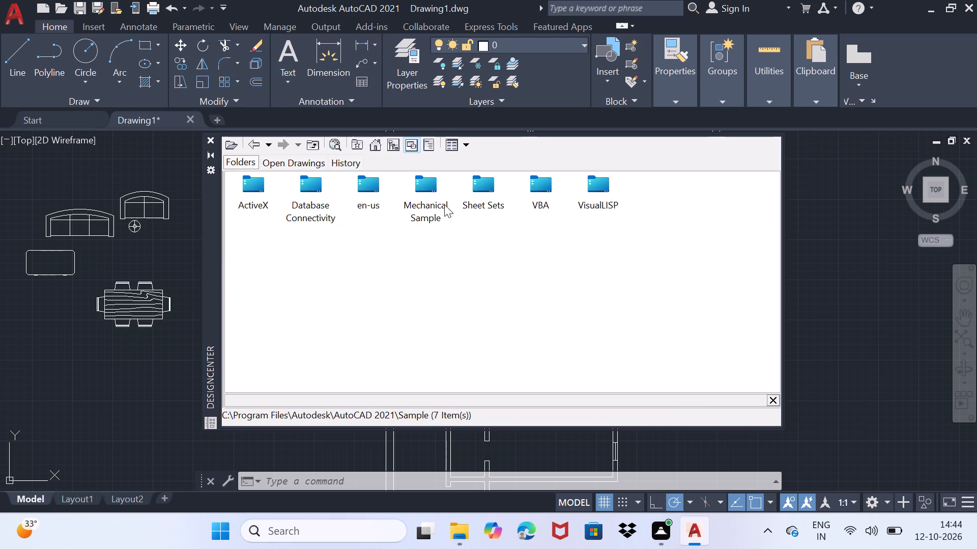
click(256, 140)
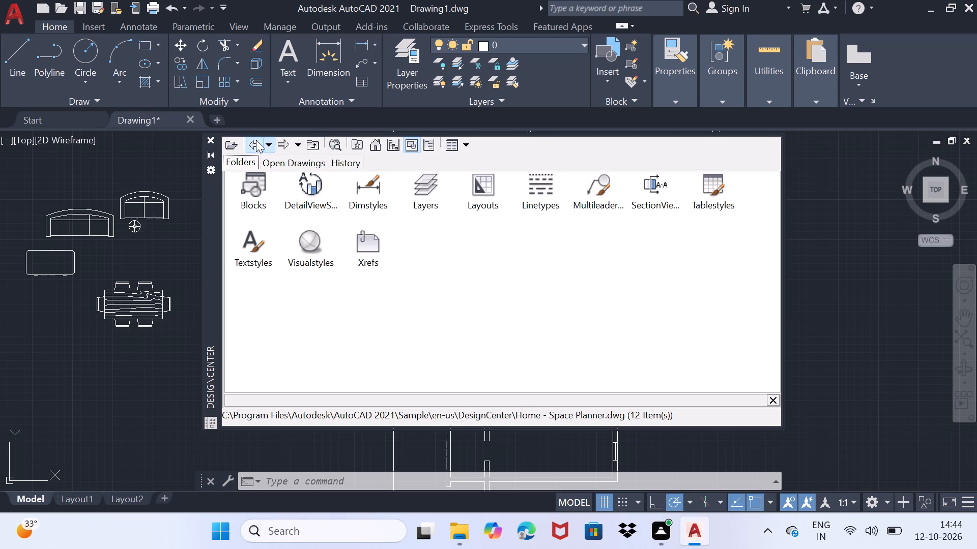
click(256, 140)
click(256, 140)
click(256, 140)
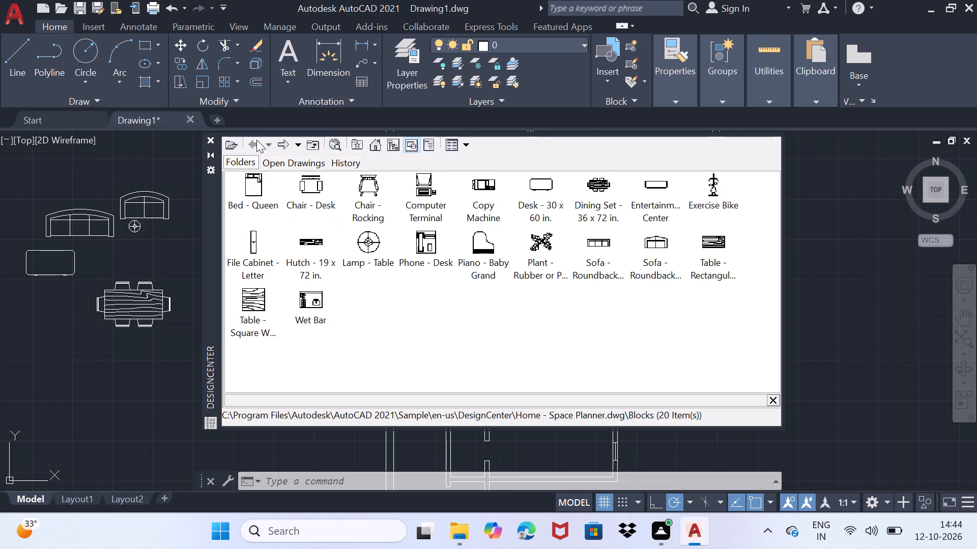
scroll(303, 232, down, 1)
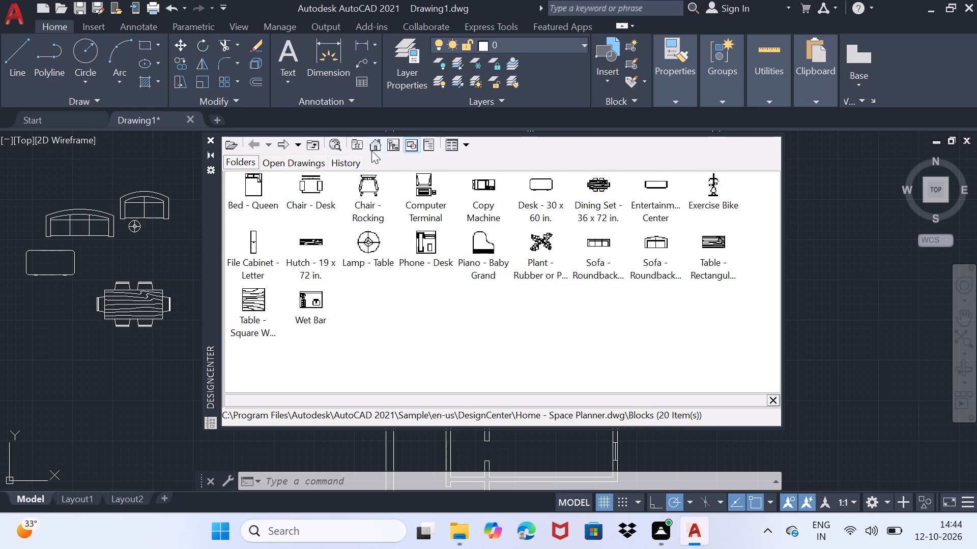
Insert the Sink-single - 30 in top and Range-Oven - 30 in top blocks from Kitchens.dwg below the dining set.
click(371, 150)
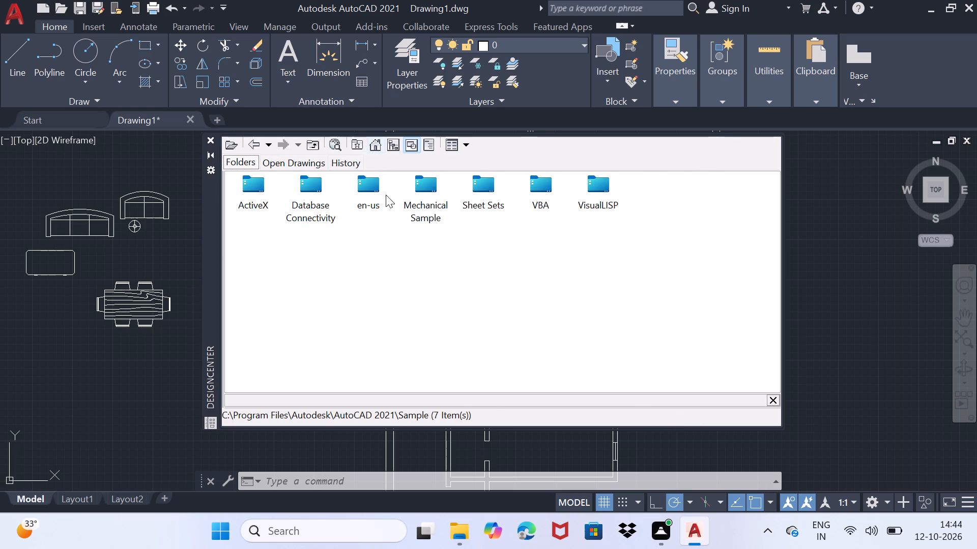
double_click(367, 189)
double_click(268, 190)
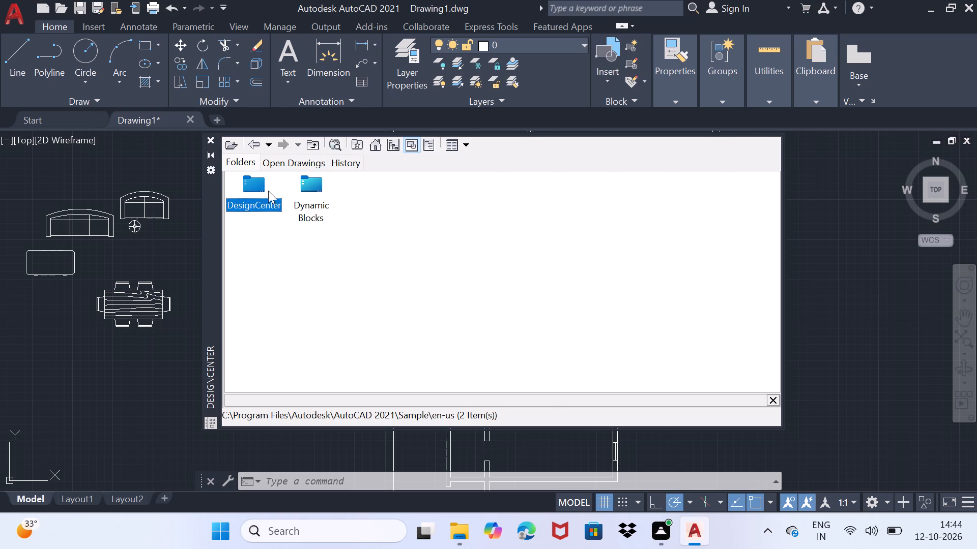
scroll(360, 230, up, 1)
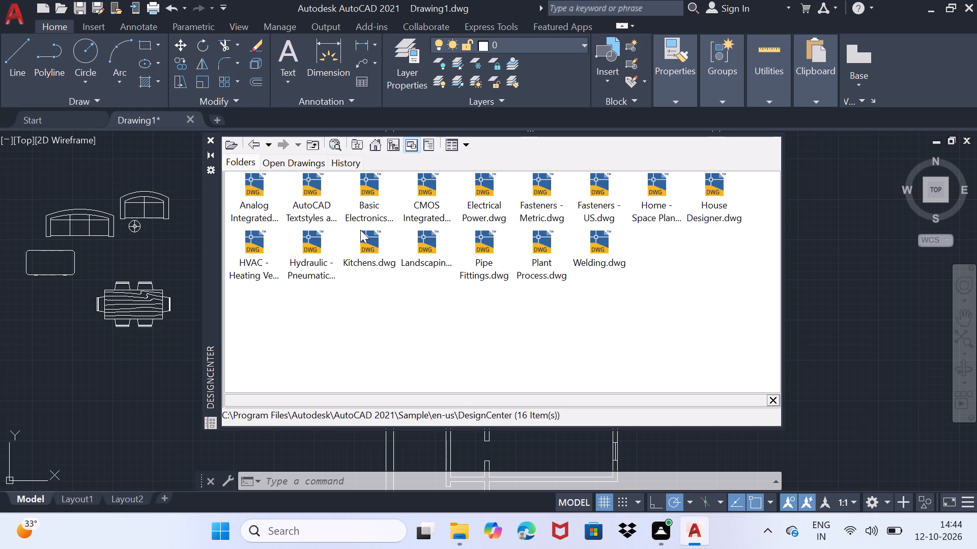
scroll(360, 230, down, 3)
scroll(360, 230, up, 3)
double_click(359, 232)
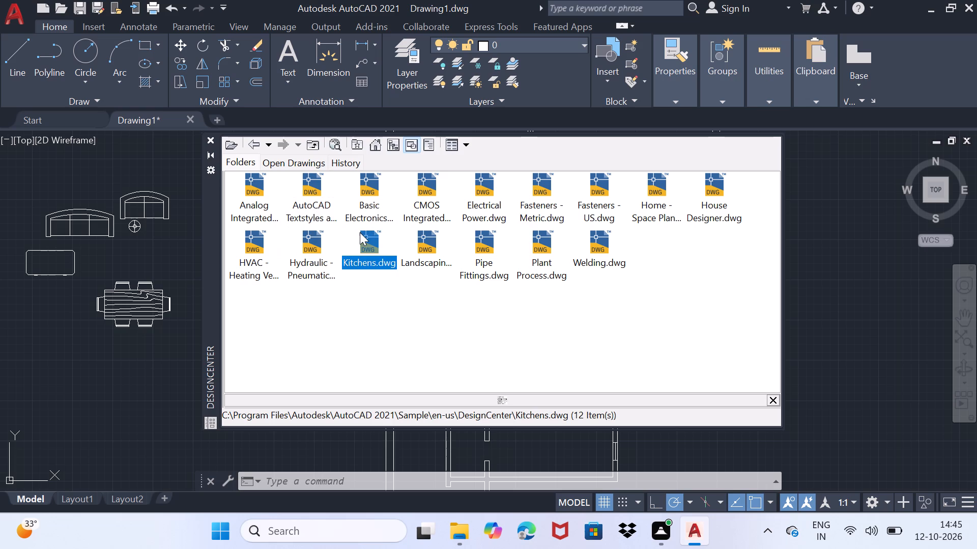
double_click(267, 188)
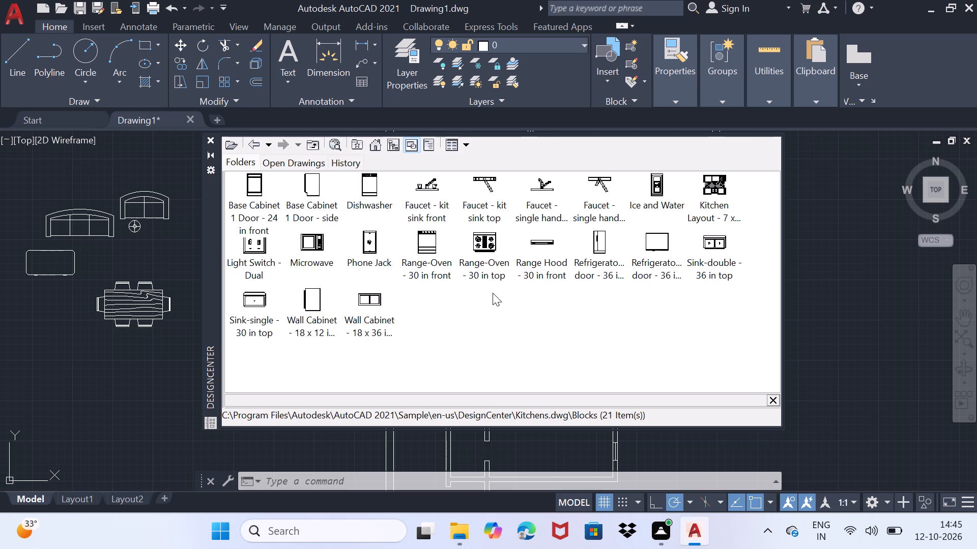
scroll(403, 308, up, 1)
drag(253, 301, 62, 371)
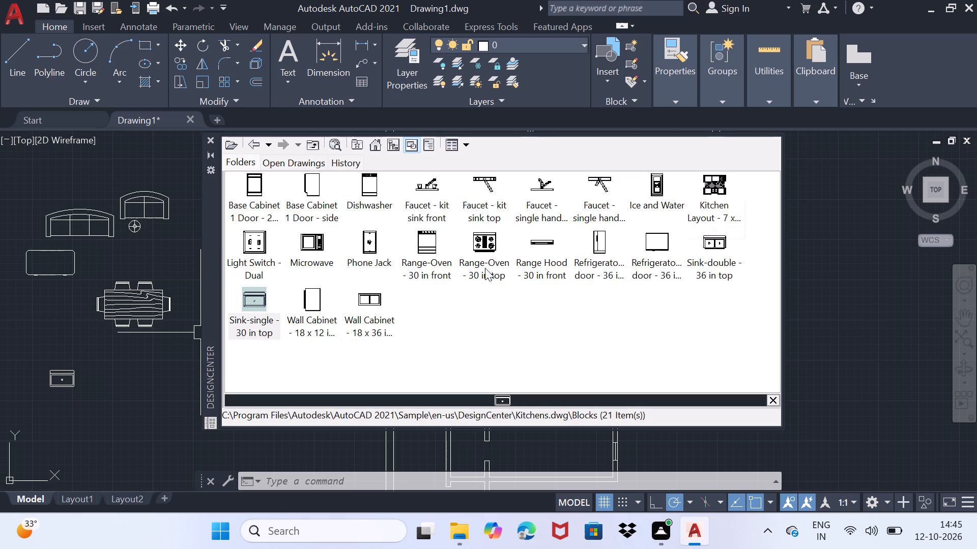
drag(487, 238, 61, 407)
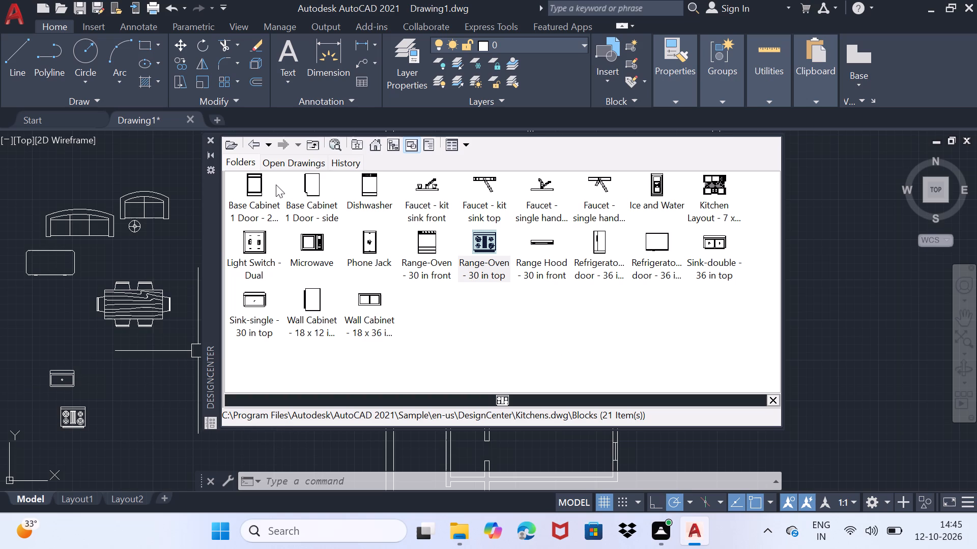
Insert the Toilet - top and Door - Left Hung 36 in. blocks from House Designer.dwg outside the plan's right wall and close DesignCenter.
click(253, 142)
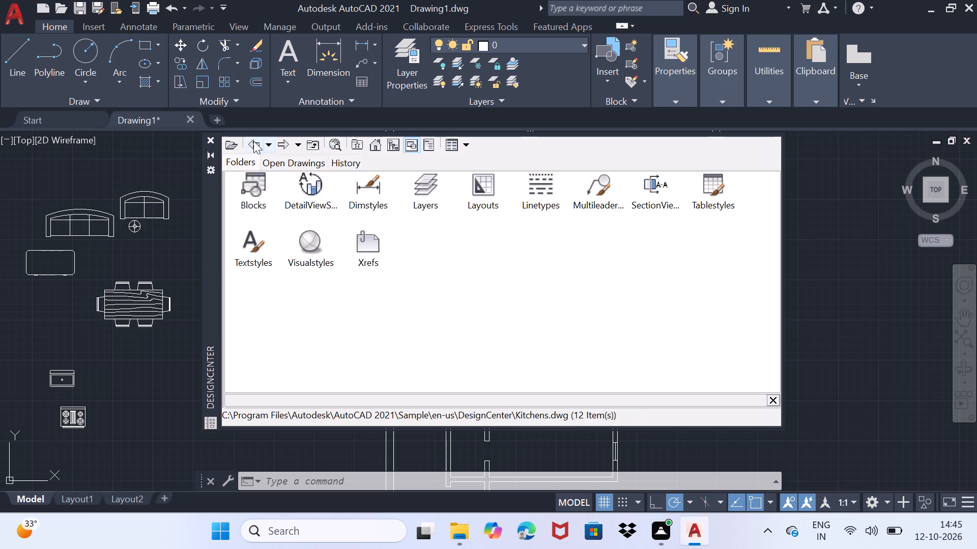
click(252, 141)
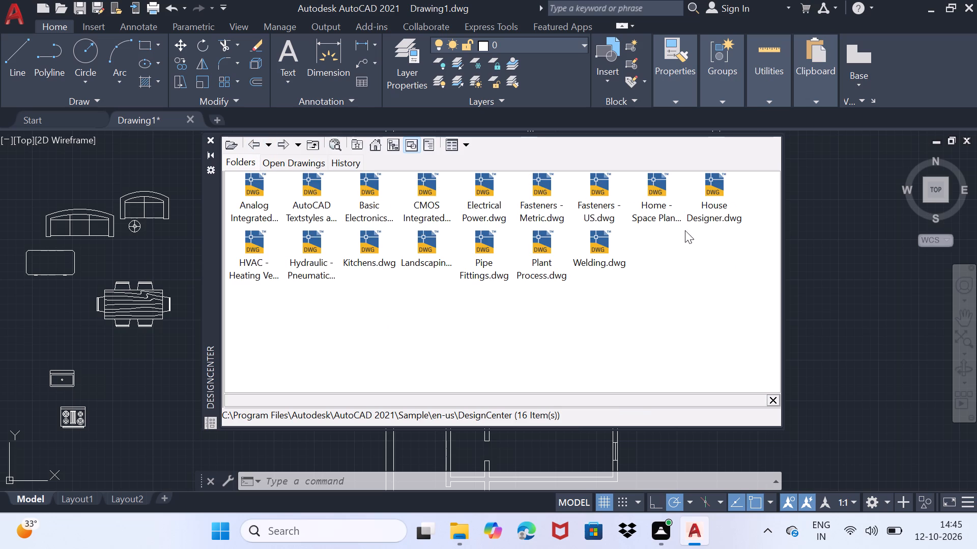
double_click(708, 202)
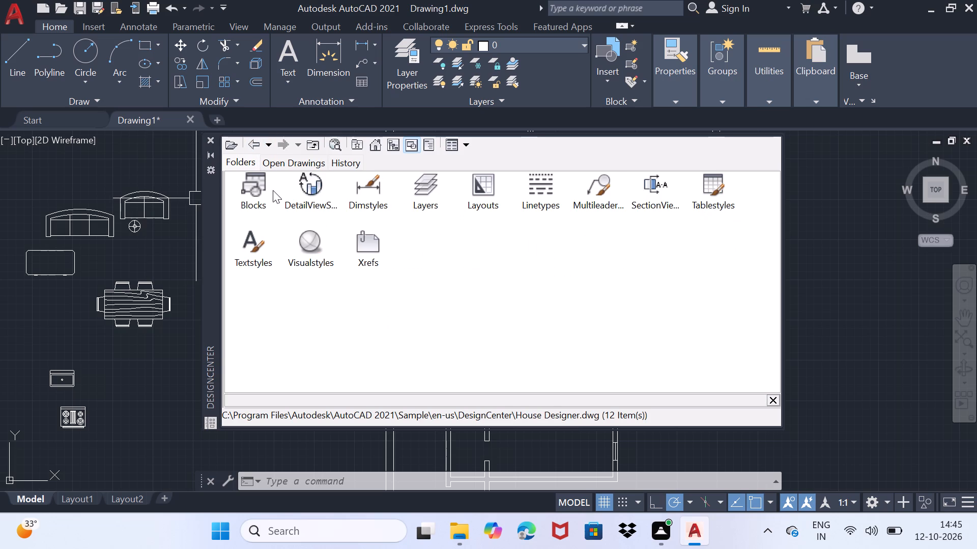
double_click(263, 192)
double_click(264, 192)
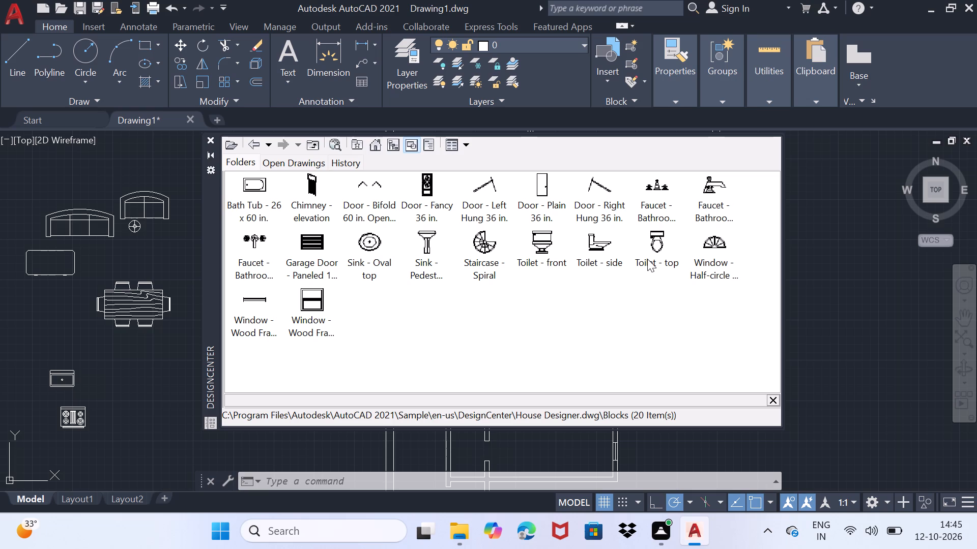
drag(647, 259, 866, 298)
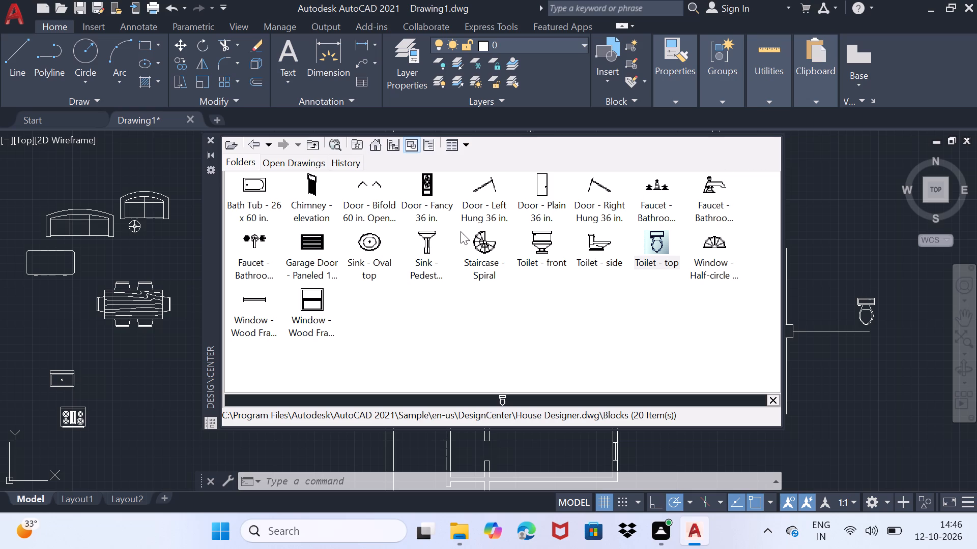
drag(484, 192, 888, 439)
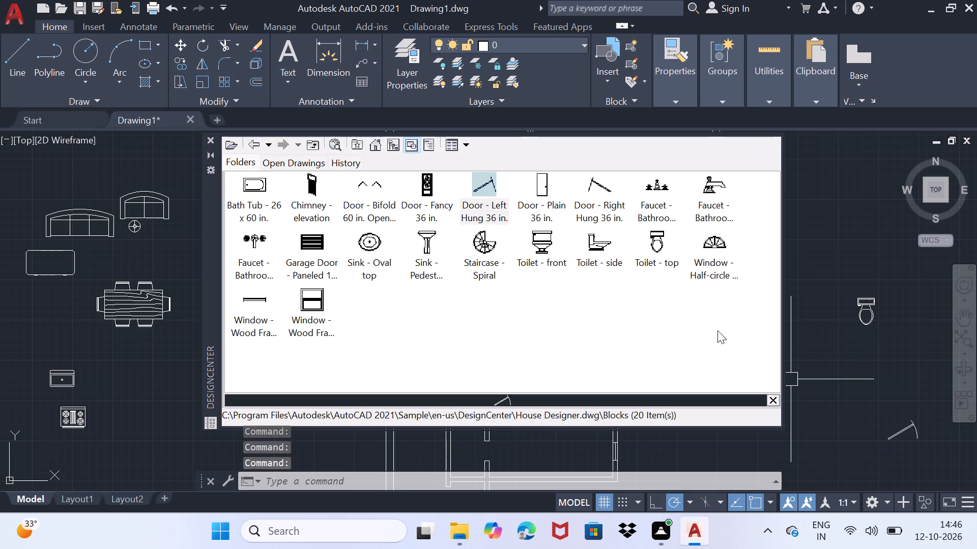
drag(659, 309, 641, 308)
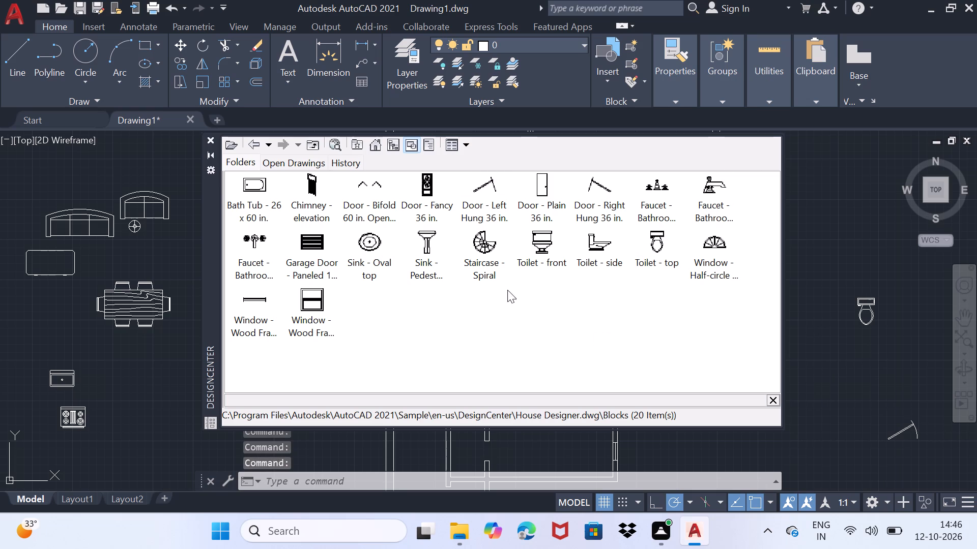
click(212, 136)
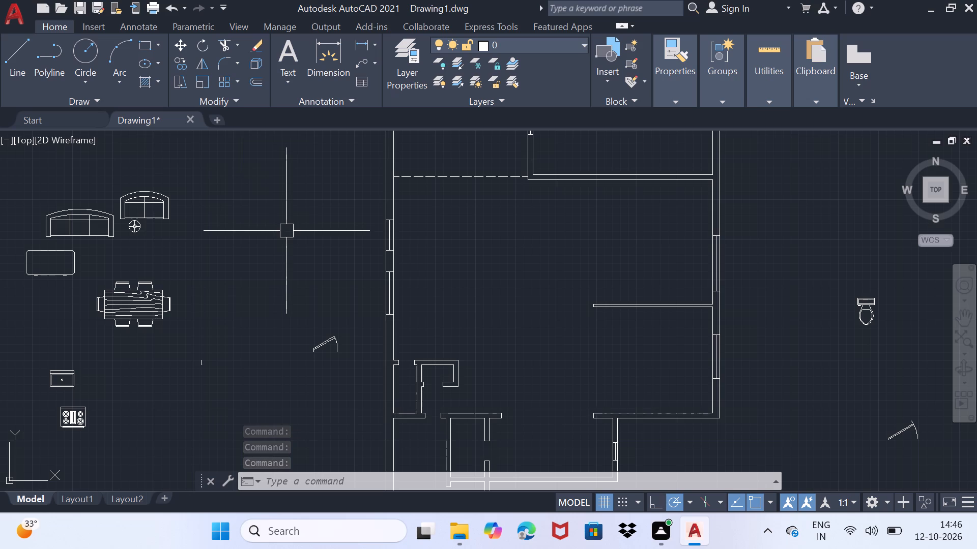
Move the dining set into the upper-left room of the floor plan, above the dashed line.
scroll(208, 240, down, 2)
scroll(174, 259, up, 2)
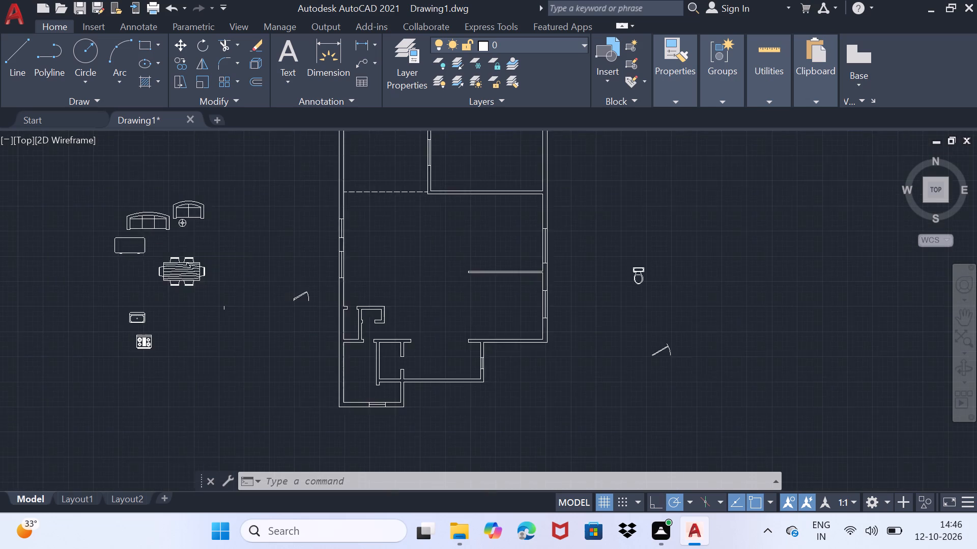
click(179, 280)
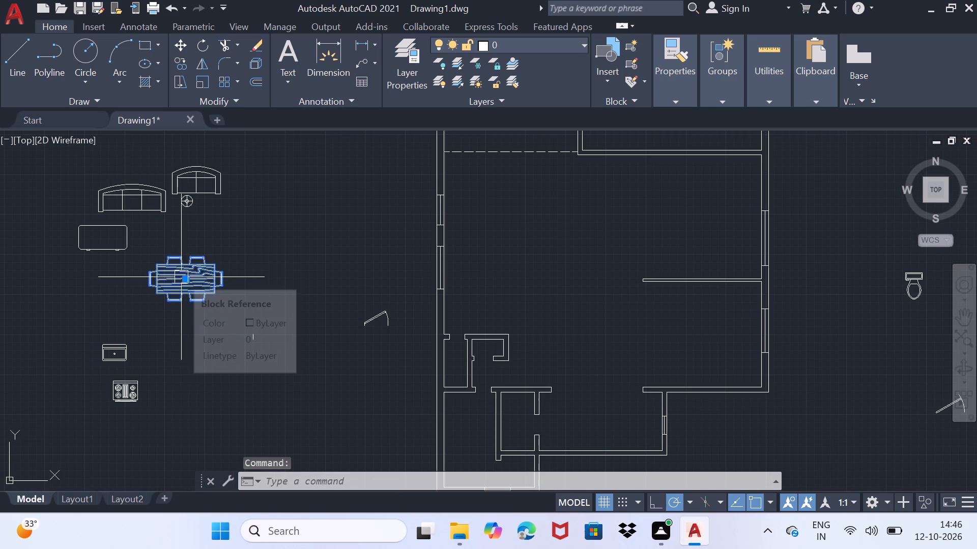
shift+middle_drag(181, 277, 256, 378)
key(ctrl+z)
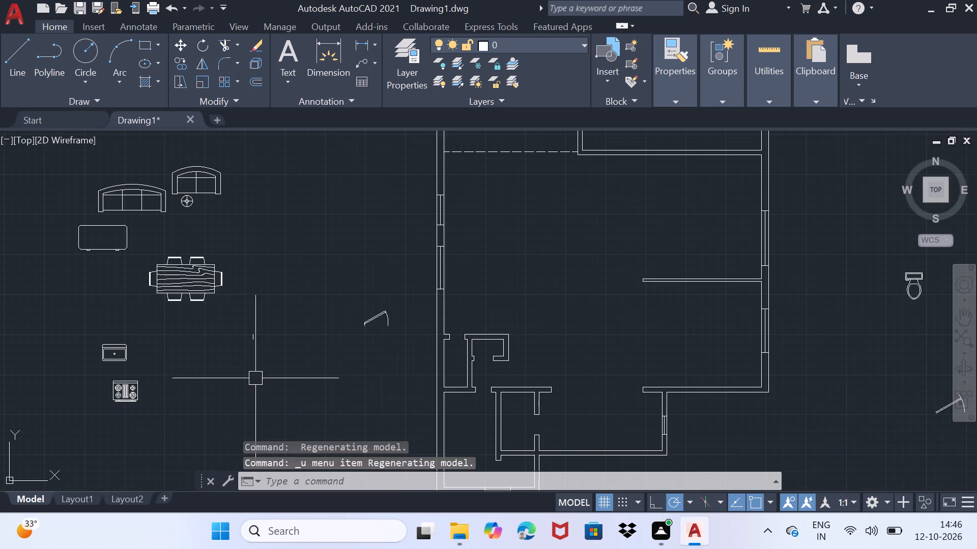
click(197, 284)
key(m)
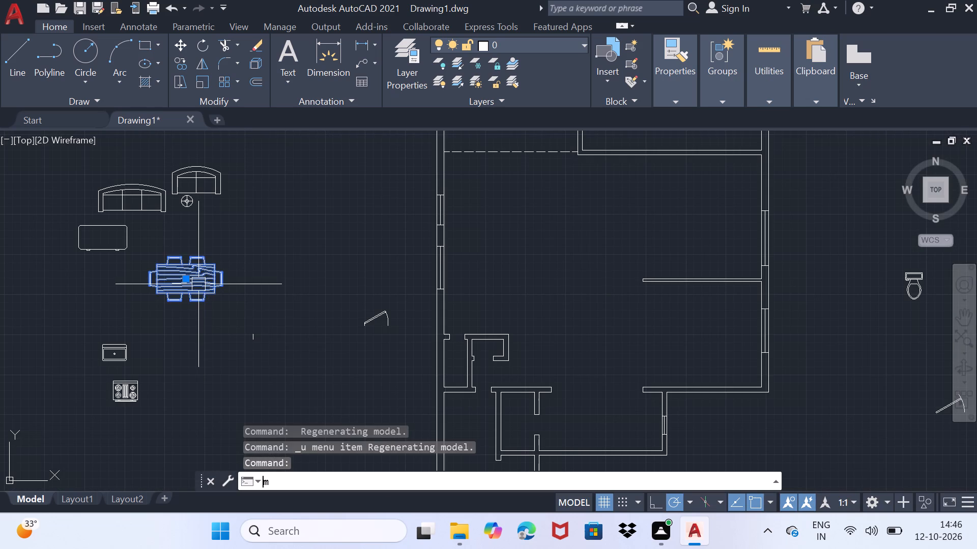
key(Return)
click(204, 303)
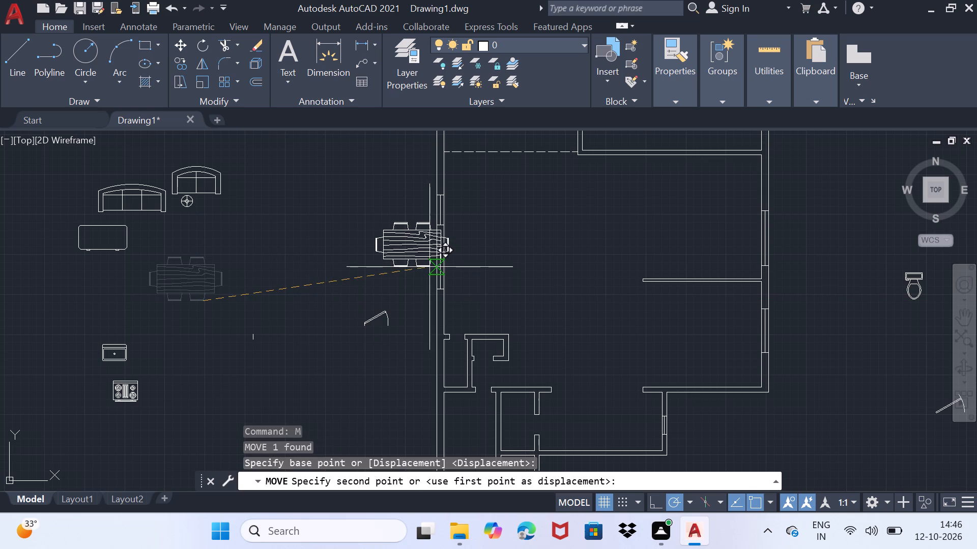
middle_drag(443, 262, 393, 426)
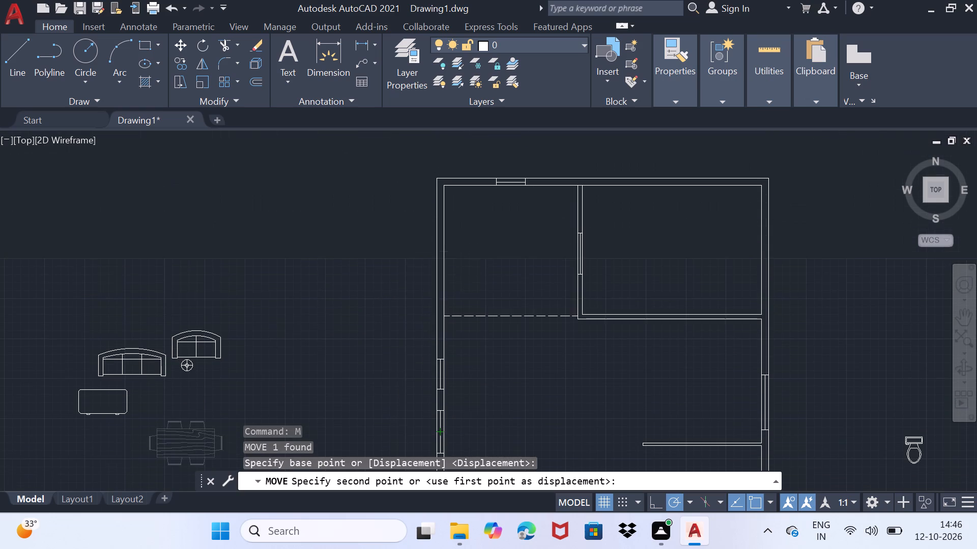
click(524, 284)
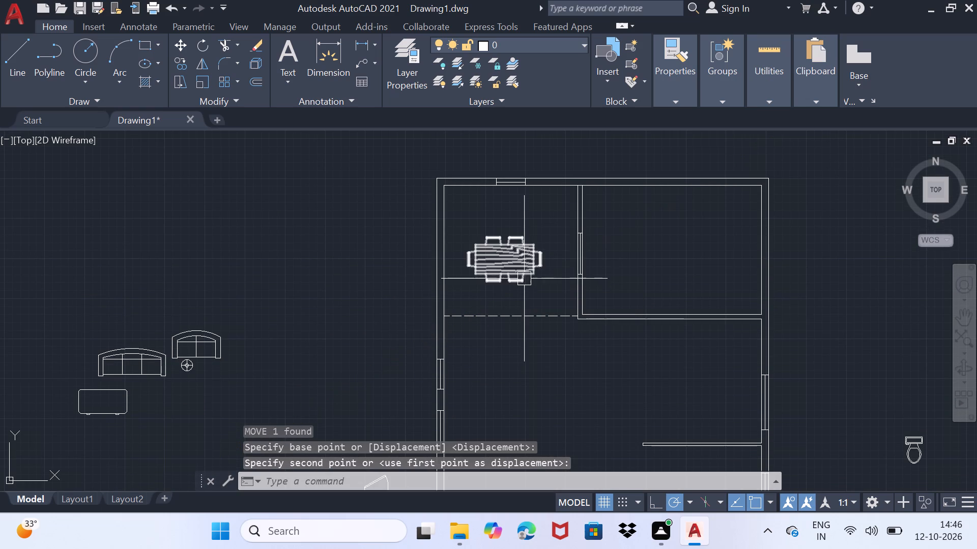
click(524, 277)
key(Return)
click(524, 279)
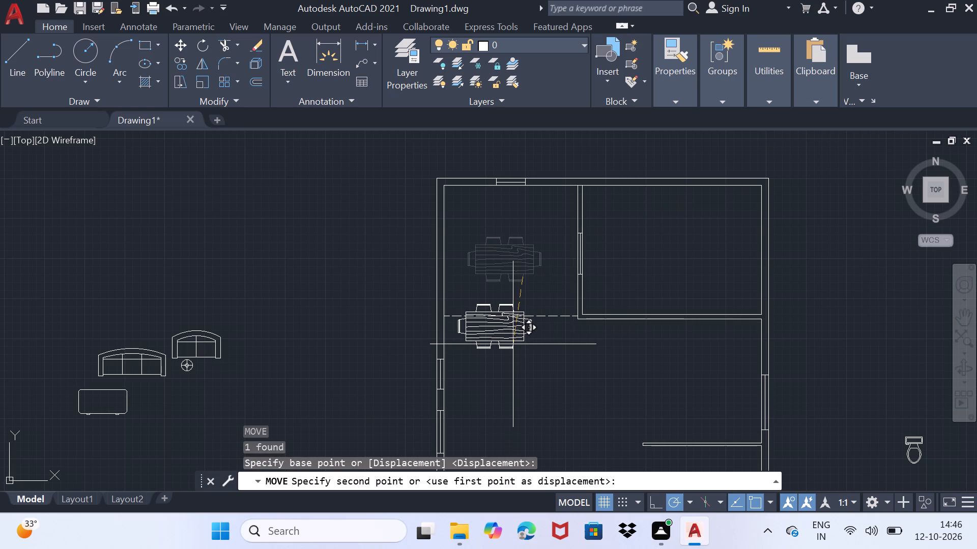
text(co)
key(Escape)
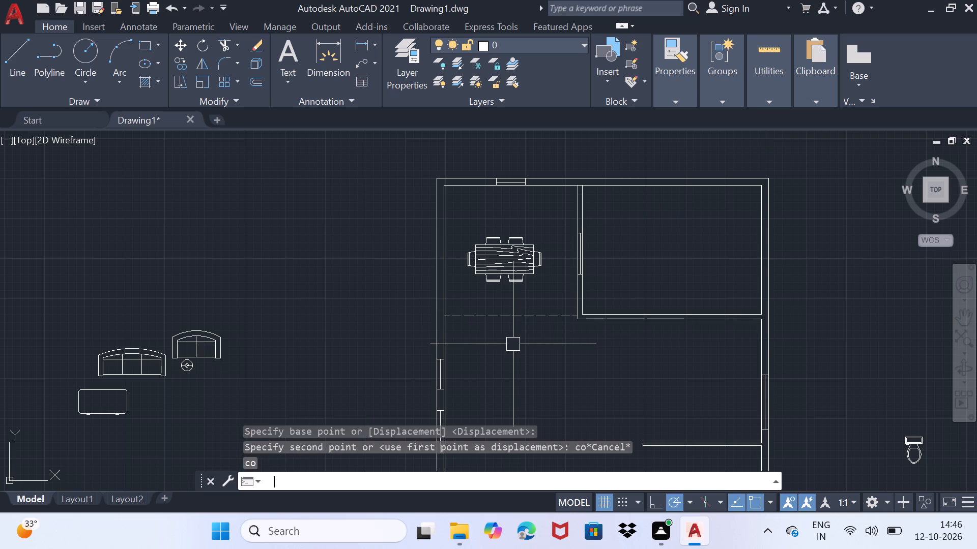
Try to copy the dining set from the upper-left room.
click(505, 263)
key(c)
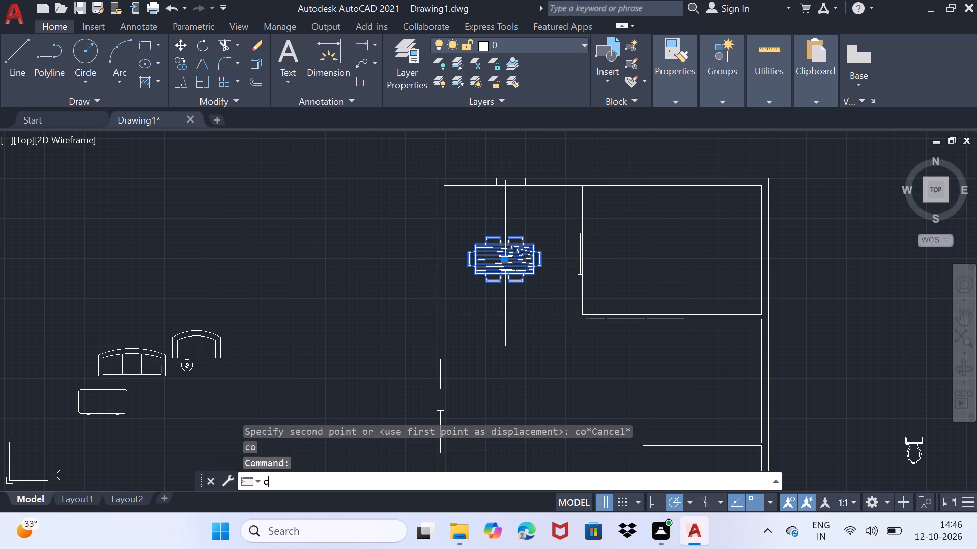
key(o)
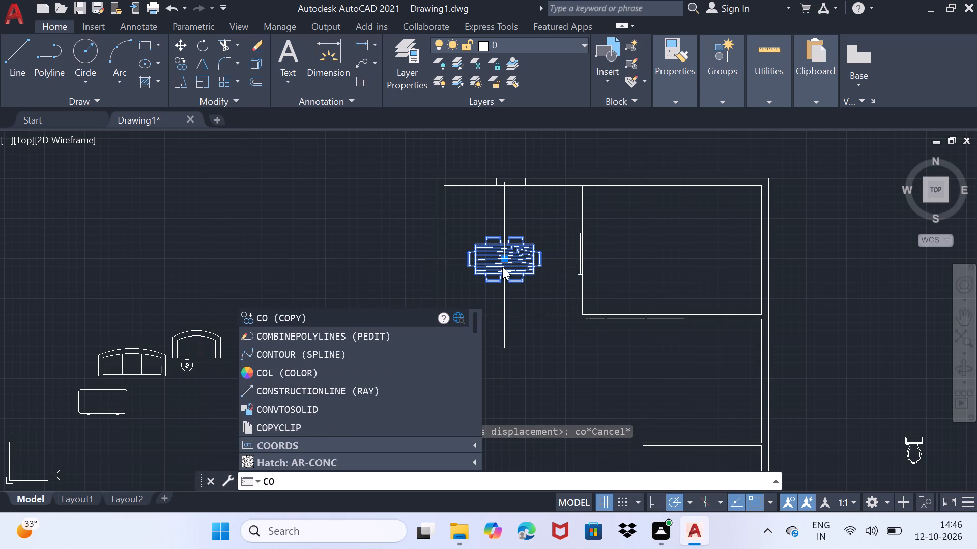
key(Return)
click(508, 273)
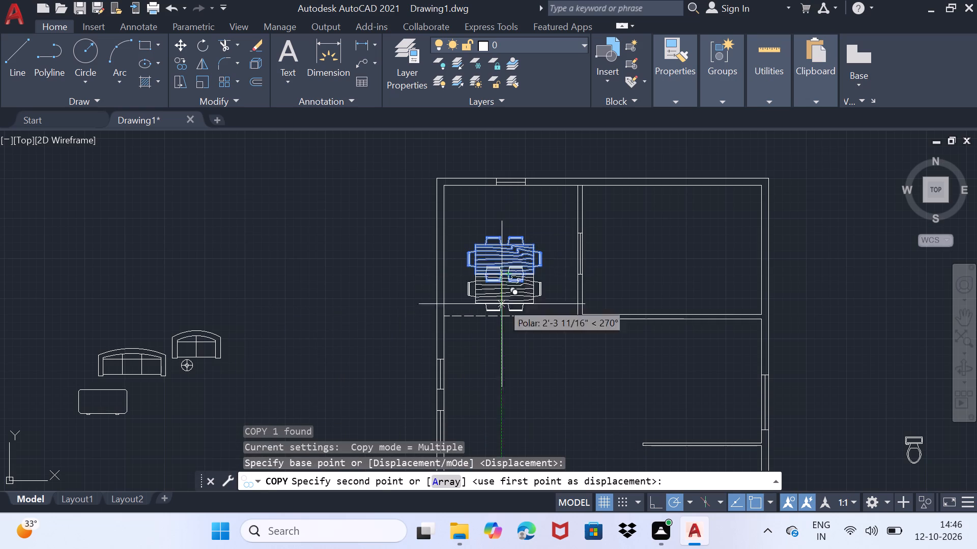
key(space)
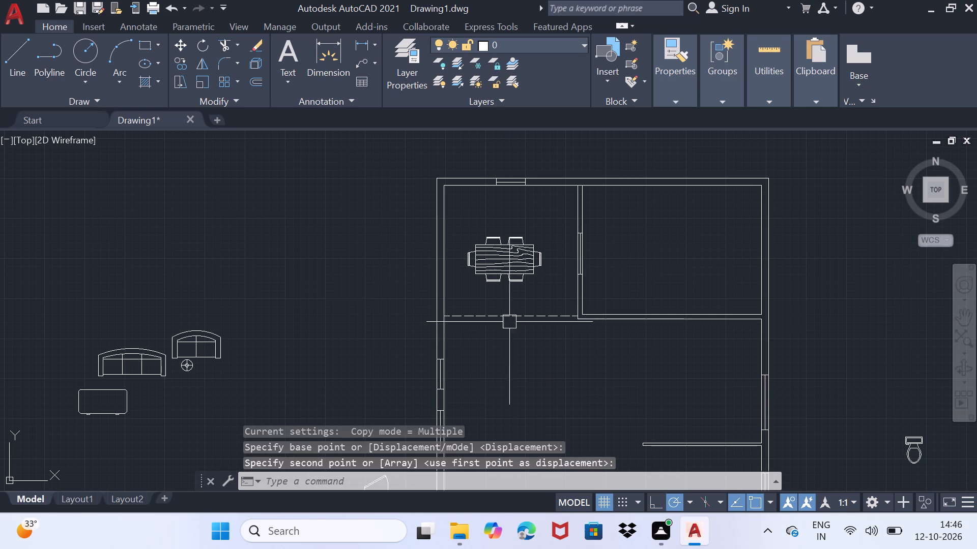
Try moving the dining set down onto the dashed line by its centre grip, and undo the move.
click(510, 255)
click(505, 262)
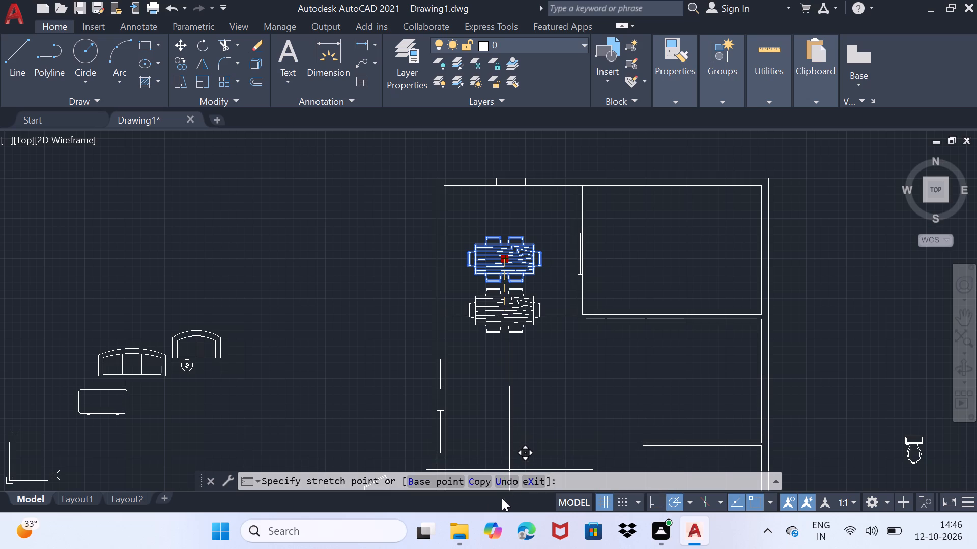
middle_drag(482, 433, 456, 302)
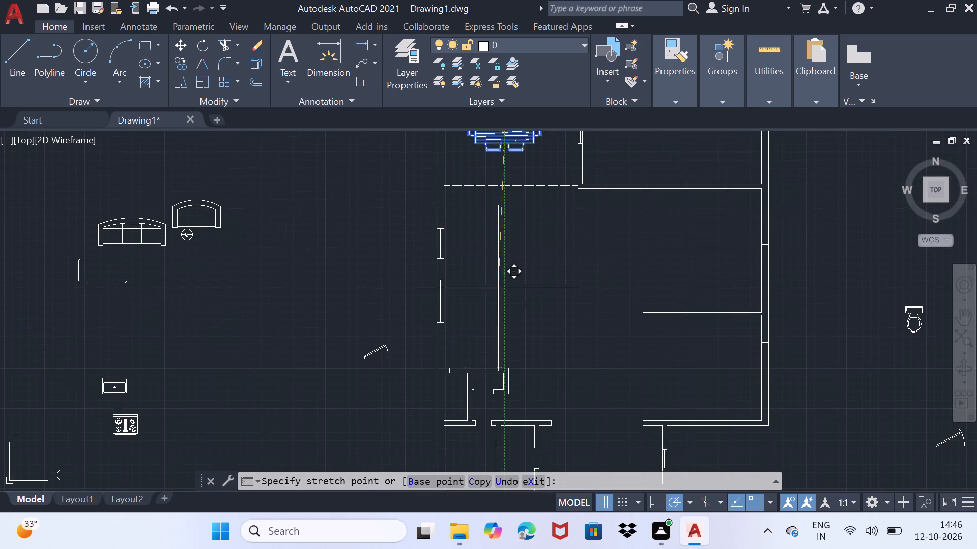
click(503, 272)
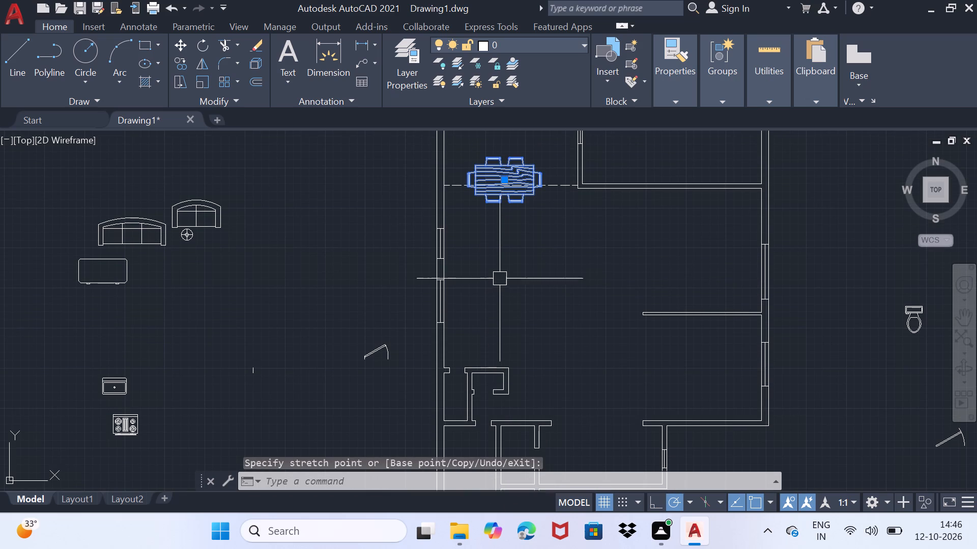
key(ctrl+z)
Copy the dining set from the upper-left room straight down about 13'-10" into the space below the dashed line.
click(503, 268)
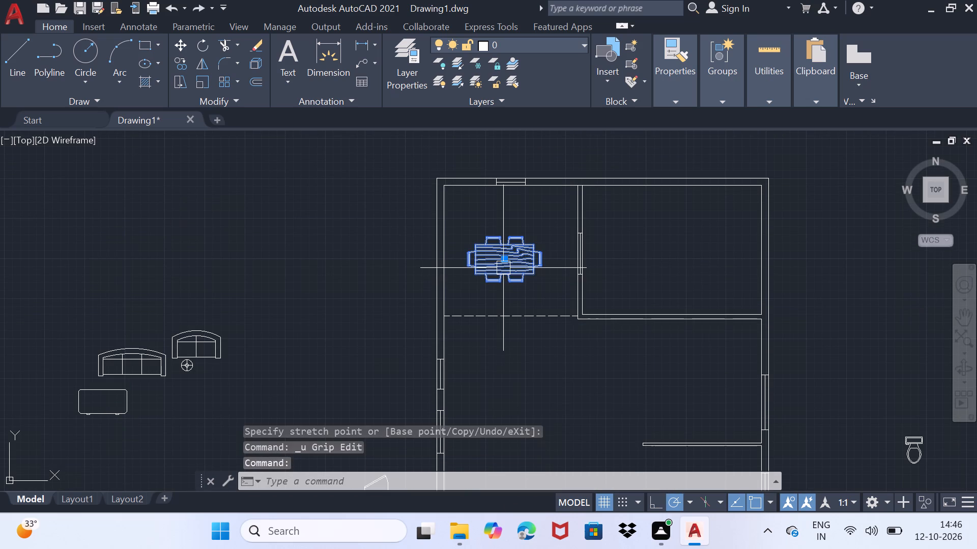
text(co)
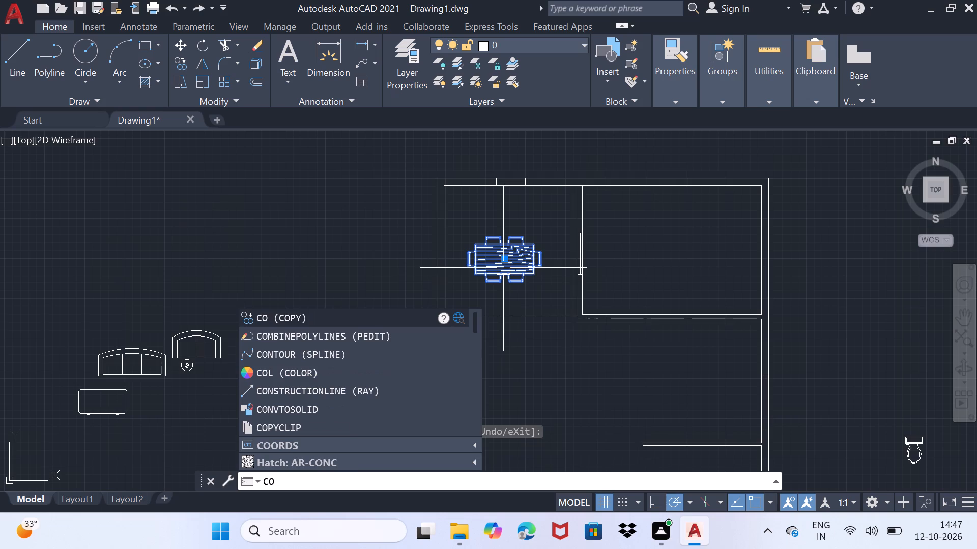
key(Return)
click(505, 257)
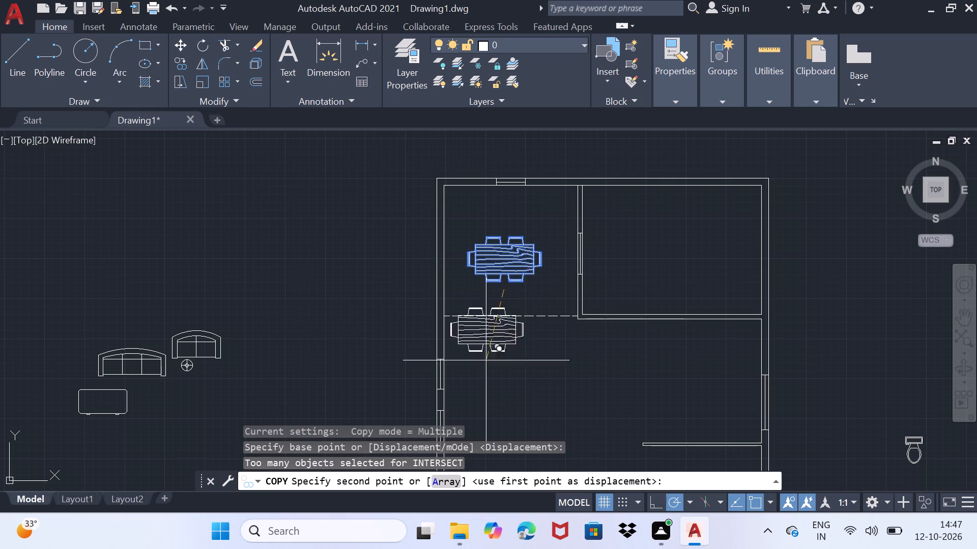
middle_drag(495, 411, 478, 317)
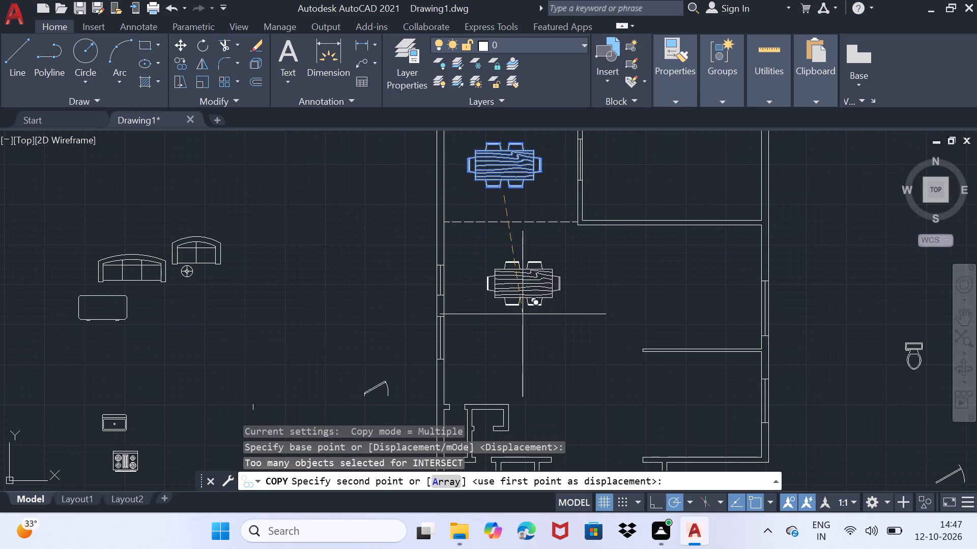
click(507, 329)
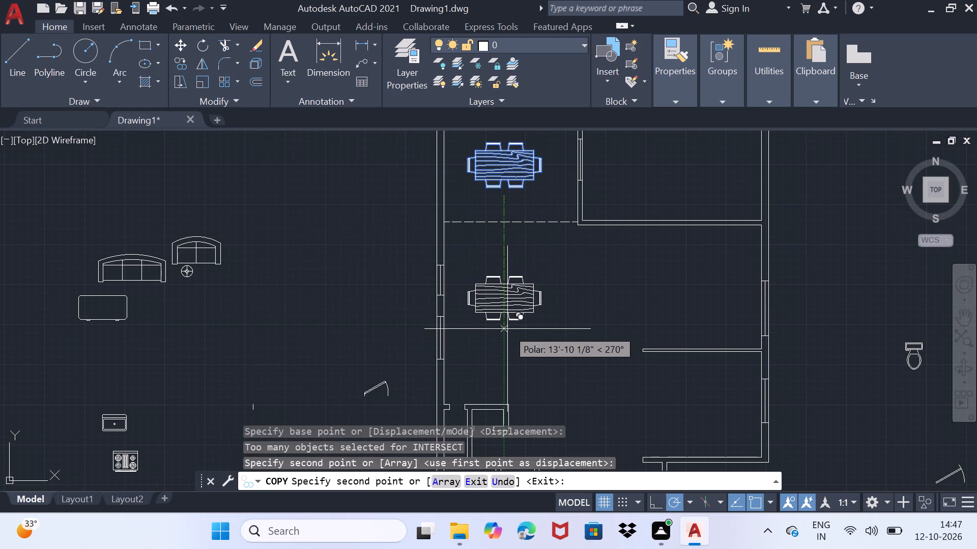
key(space)
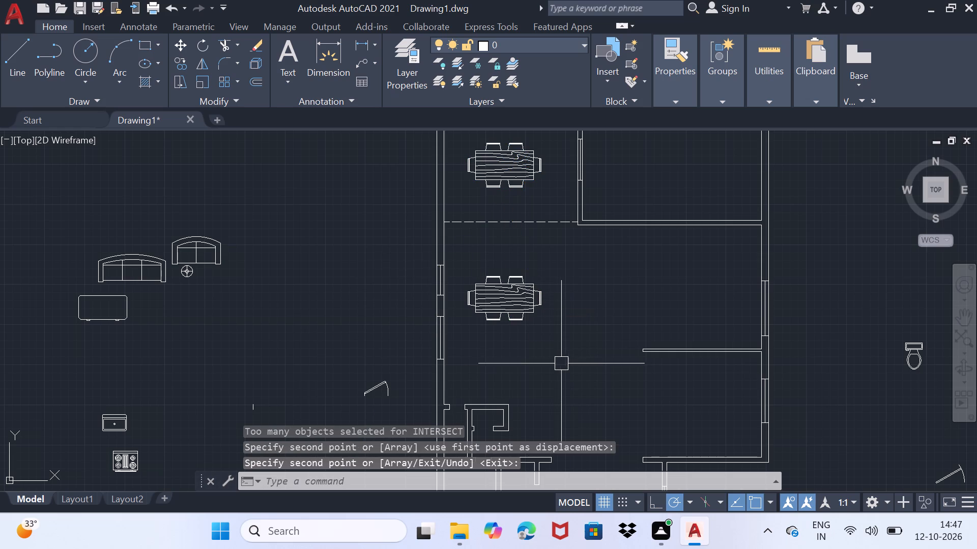
Rotate the three-seat sofa outside the plan by 90° about its upper corner.
click(135, 270)
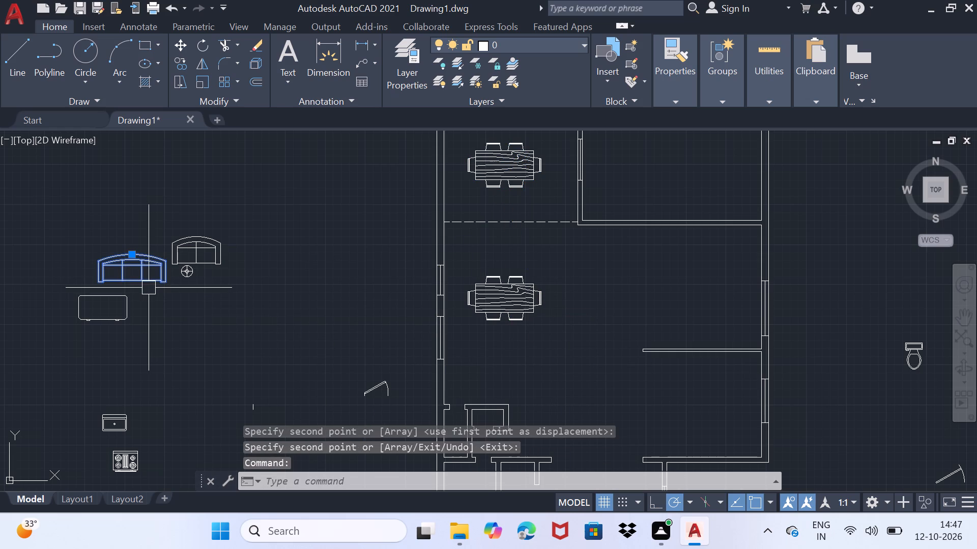
click(197, 41)
click(163, 261)
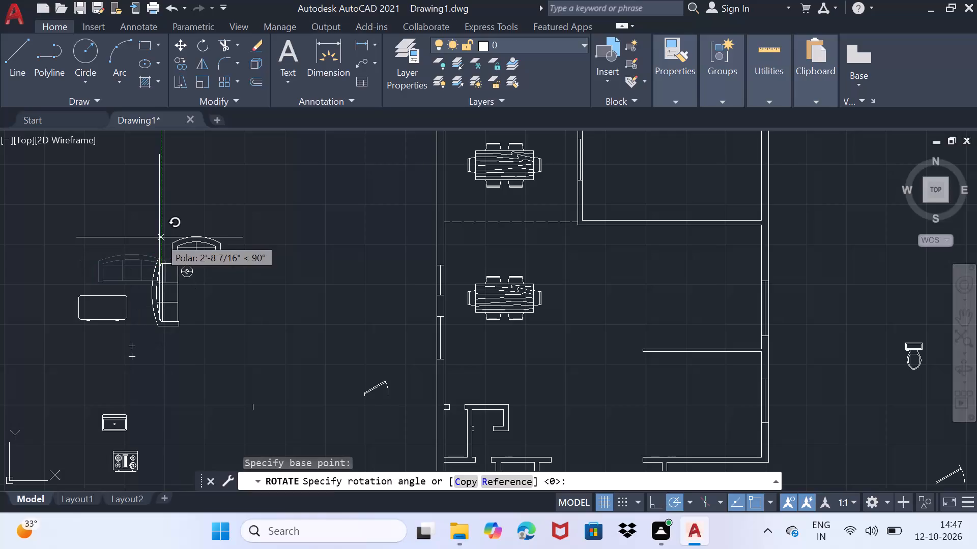
click(157, 232)
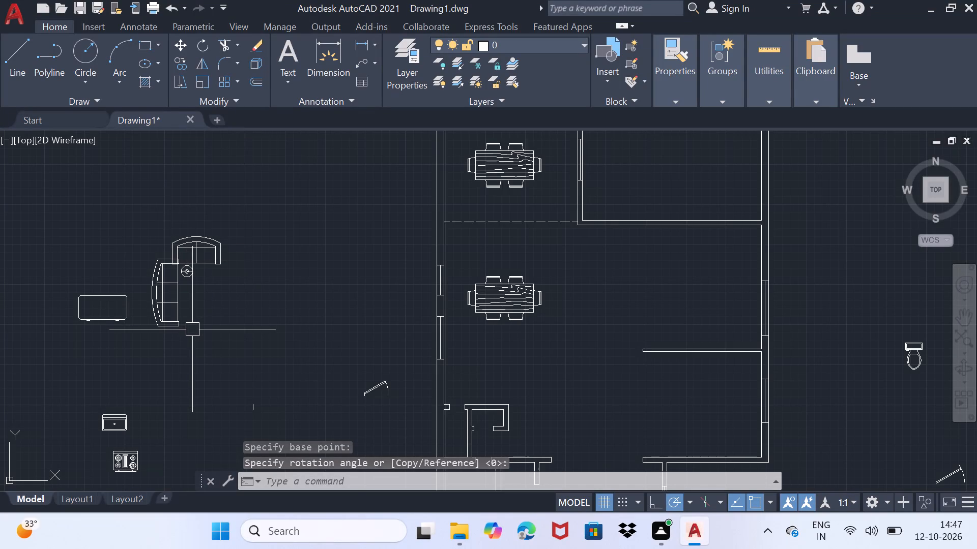
Move the rotated three-seat sofa into the living area, facing the right-hand wall, just above the free end of the short interior wall.
click(173, 325)
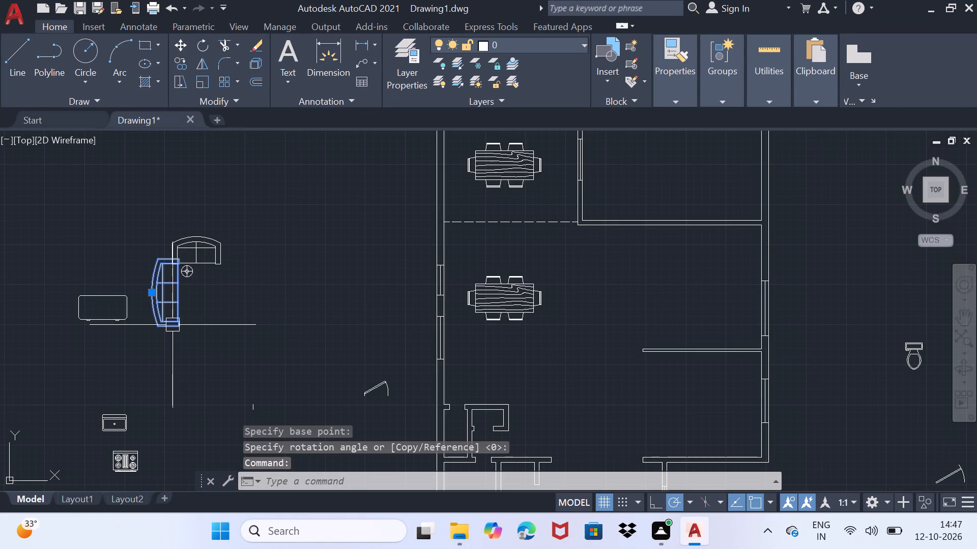
key(m)
key(Return)
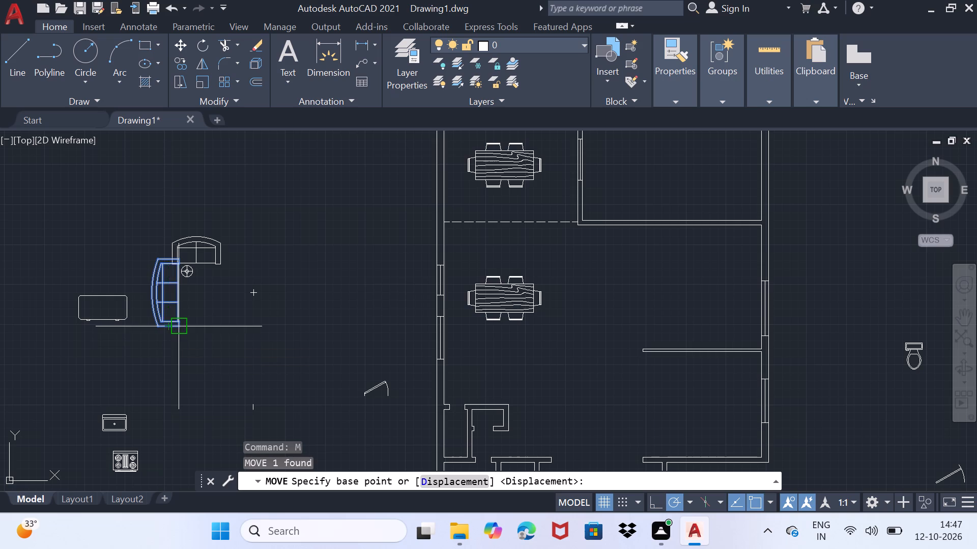
click(182, 327)
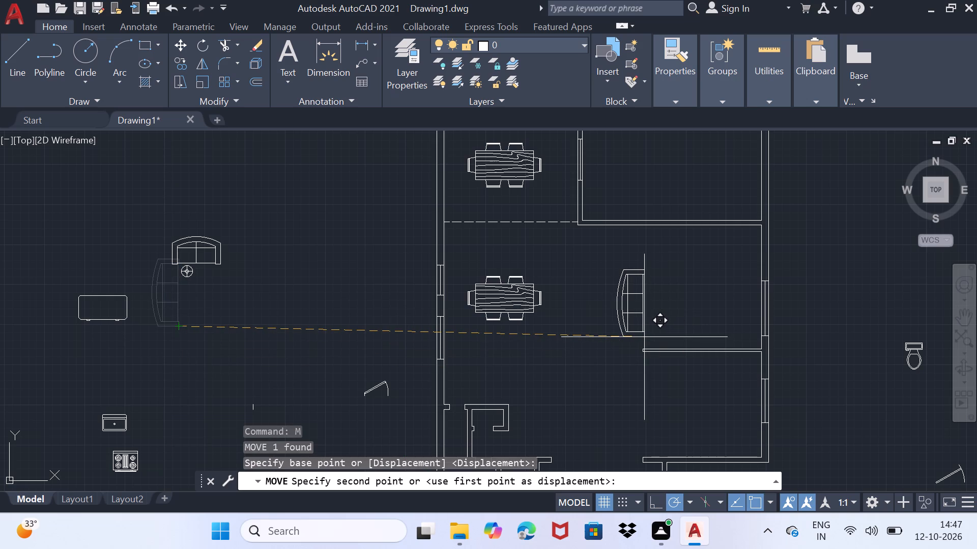
scroll(644, 337, up, 1)
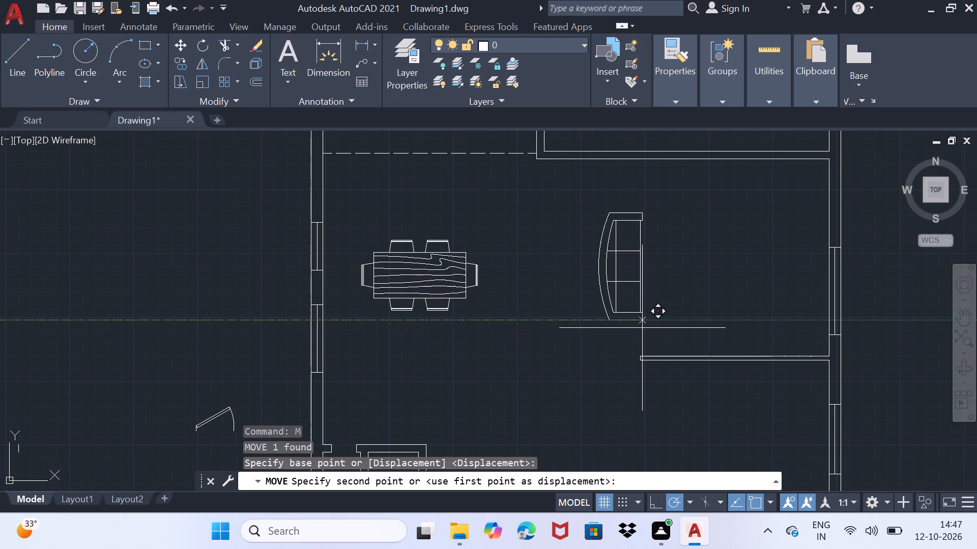
click(642, 325)
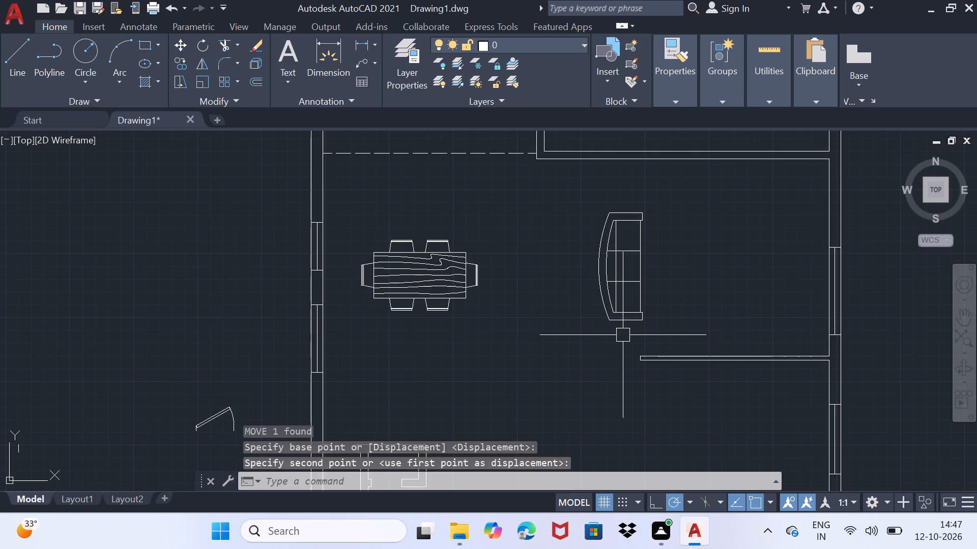
Rotate the two-seat sofa outside the plan by 180° so its curved back faces down.
scroll(599, 341, down, 2)
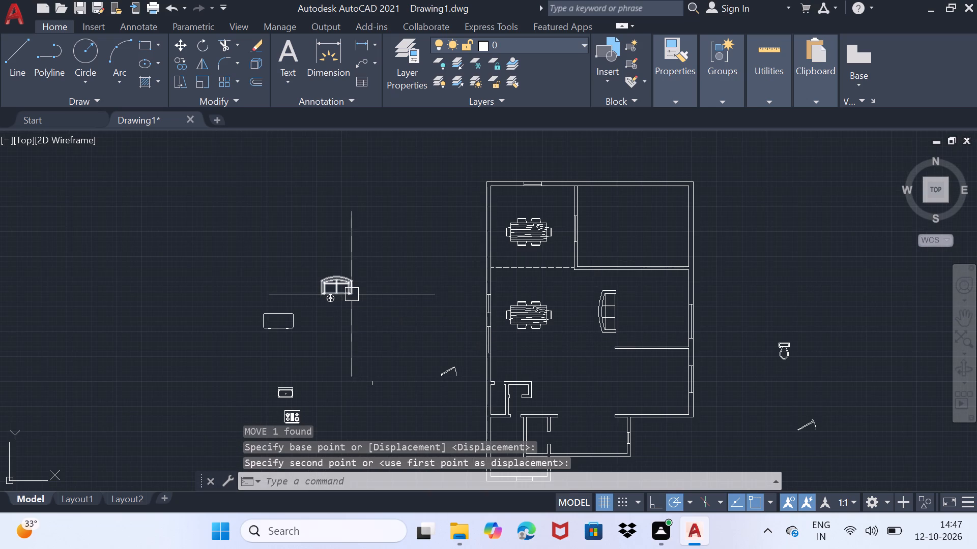
click(351, 292)
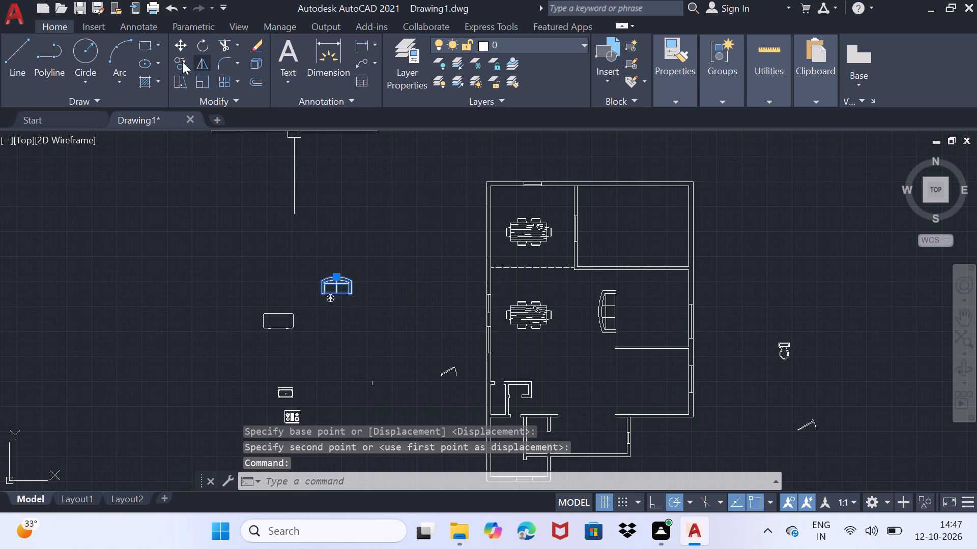
click(206, 43)
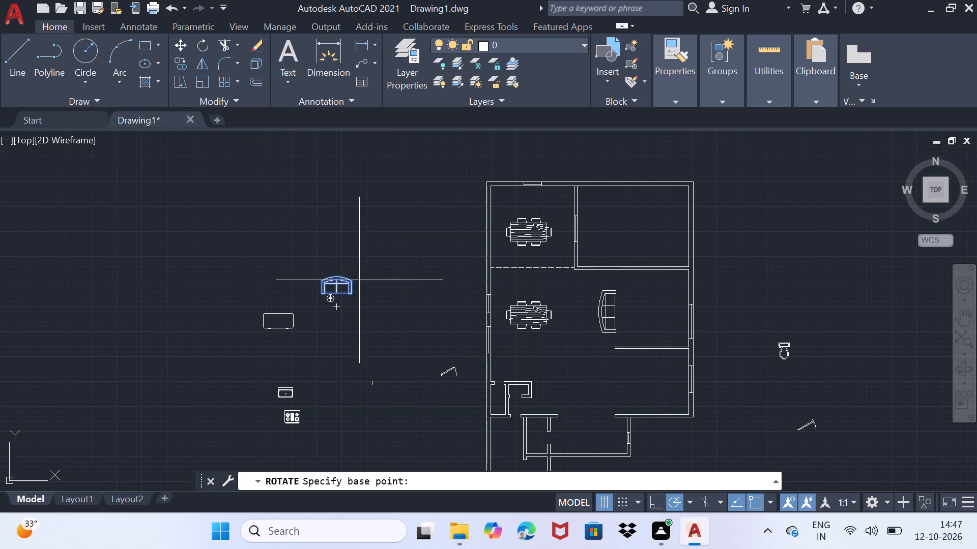
click(353, 277)
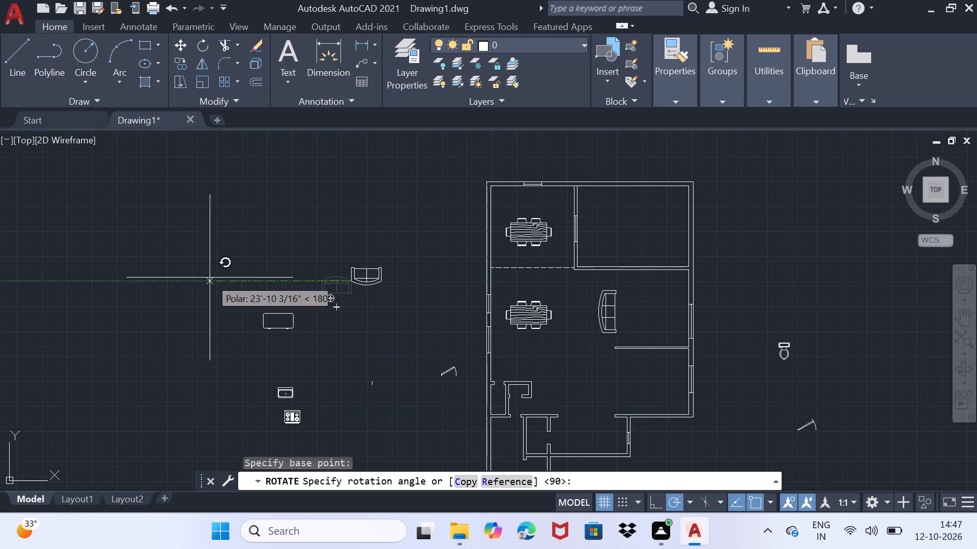
click(211, 282)
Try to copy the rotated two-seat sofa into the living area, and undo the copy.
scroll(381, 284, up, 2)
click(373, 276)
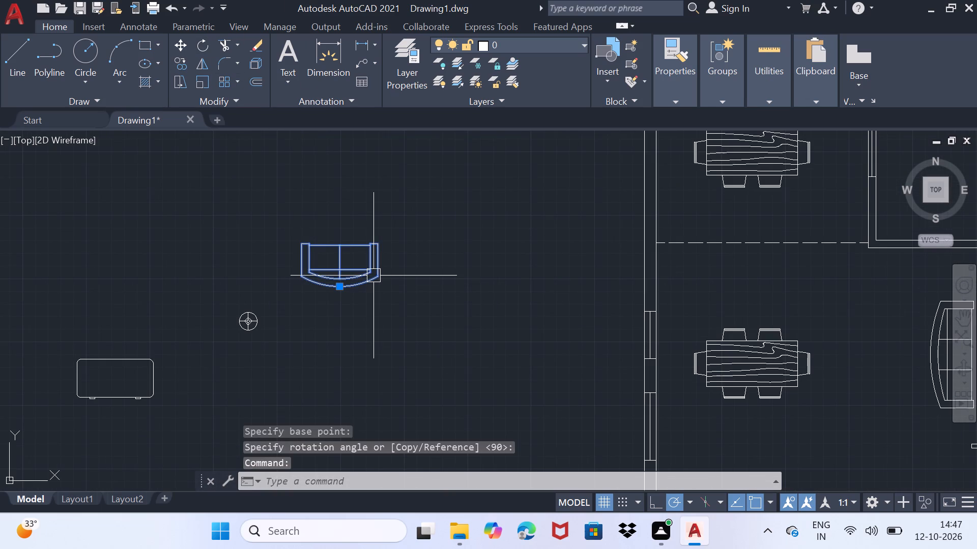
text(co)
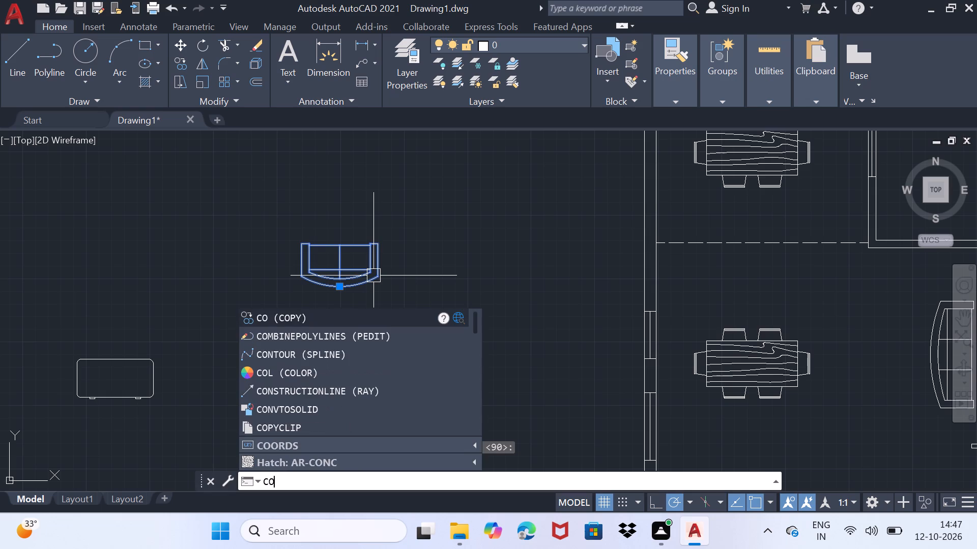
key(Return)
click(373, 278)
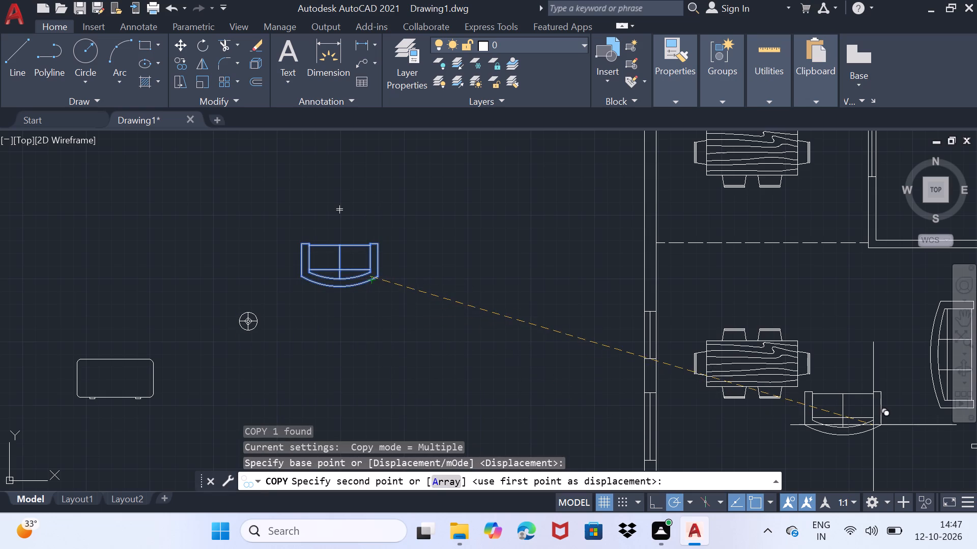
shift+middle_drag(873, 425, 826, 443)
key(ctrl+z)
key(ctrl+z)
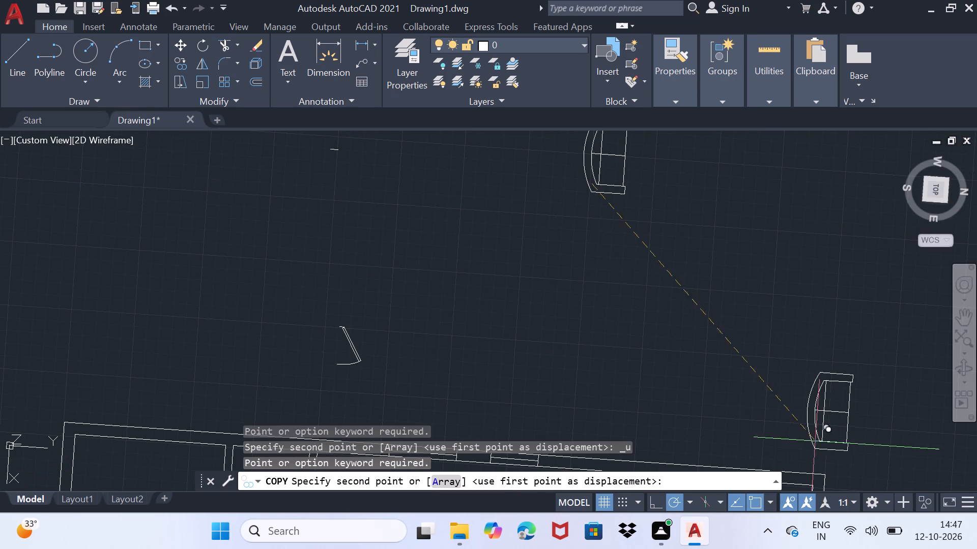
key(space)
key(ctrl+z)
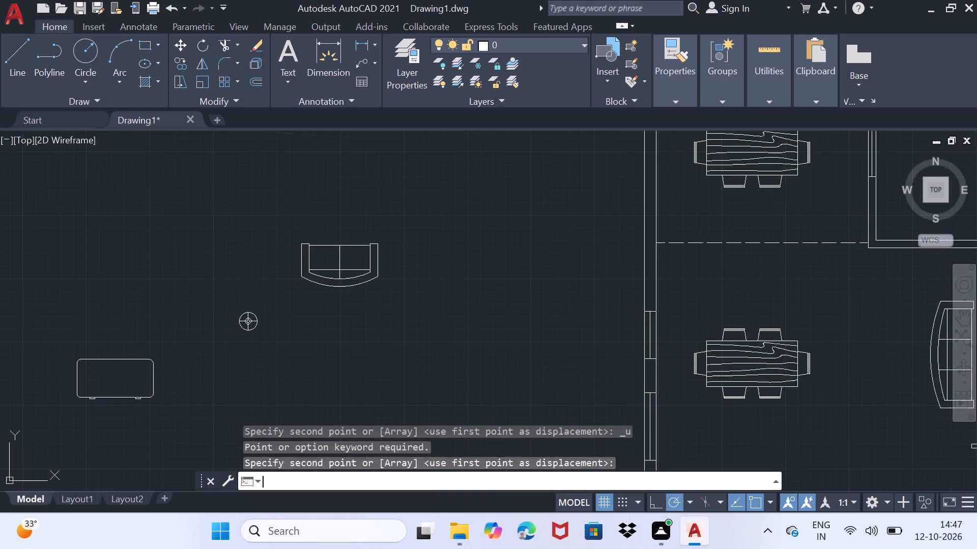
Copy the rotated two-seat sofa into the living area, placing copies side by side along the top of the short interior wall.
click(365, 266)
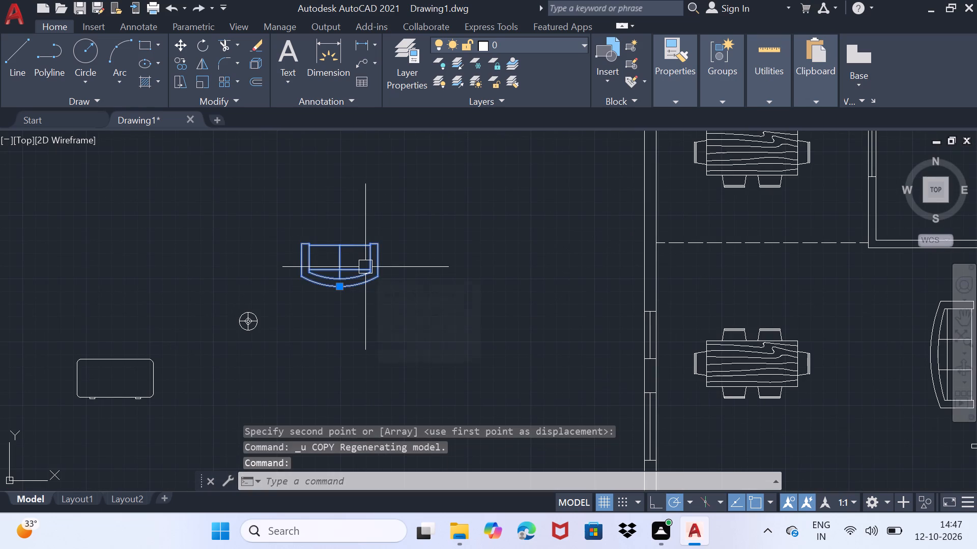
text(co)
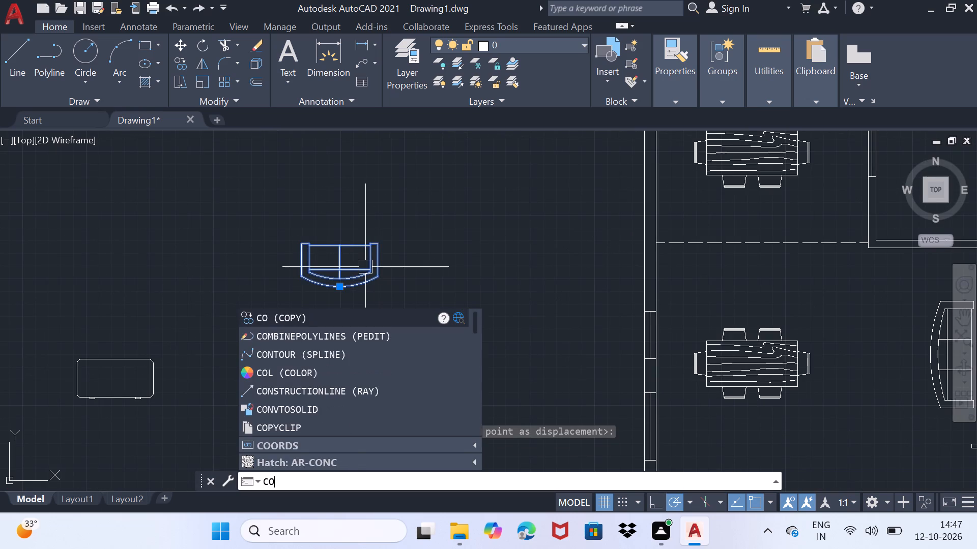
key(Return)
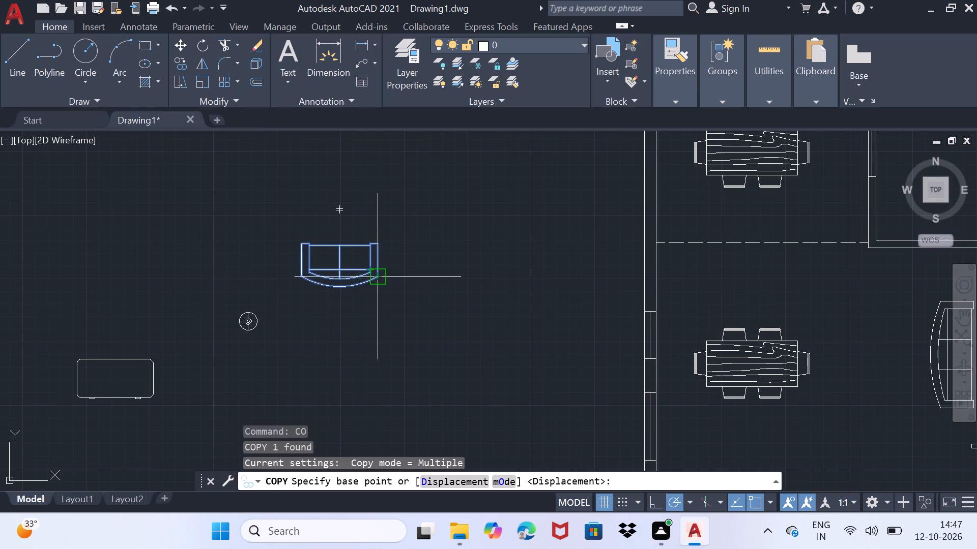
click(380, 279)
scroll(628, 409, down, 2)
middle_drag(705, 410, 530, 355)
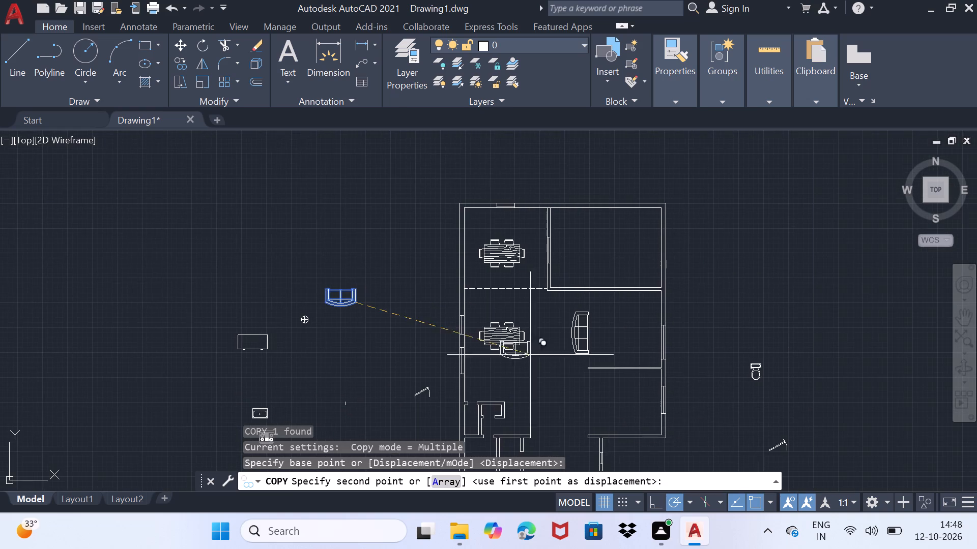
scroll(612, 360, up, 5)
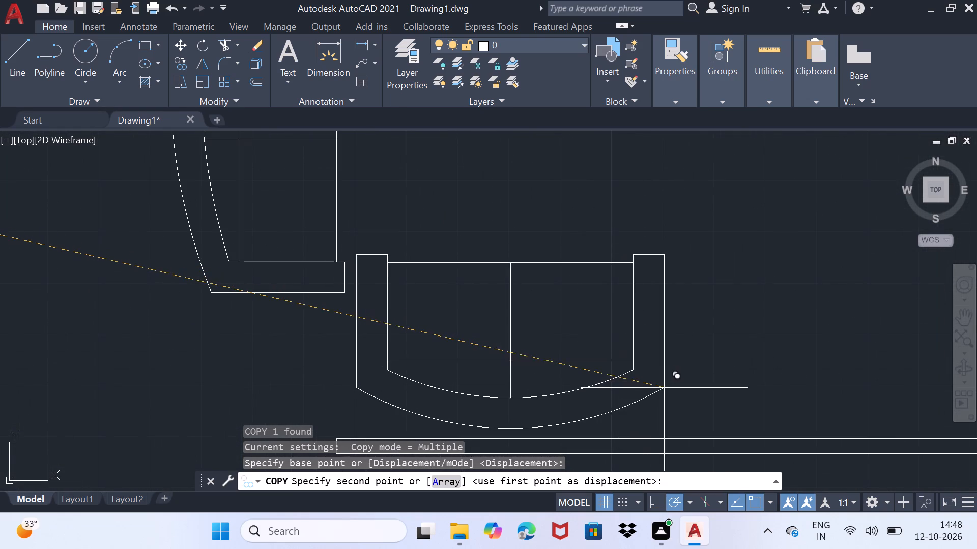
click(696, 386)
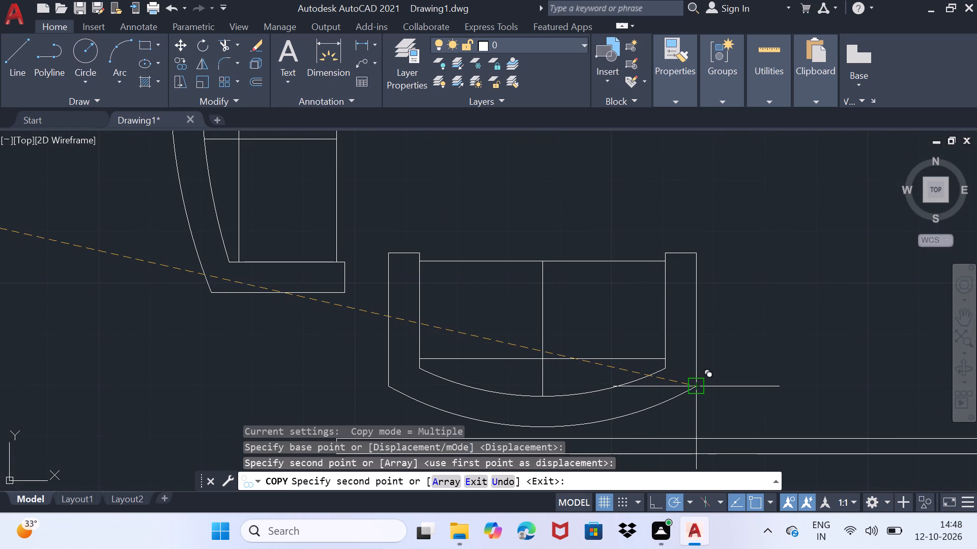
click(696, 386)
scroll(837, 379, down, 2)
middle_drag(837, 381, 555, 369)
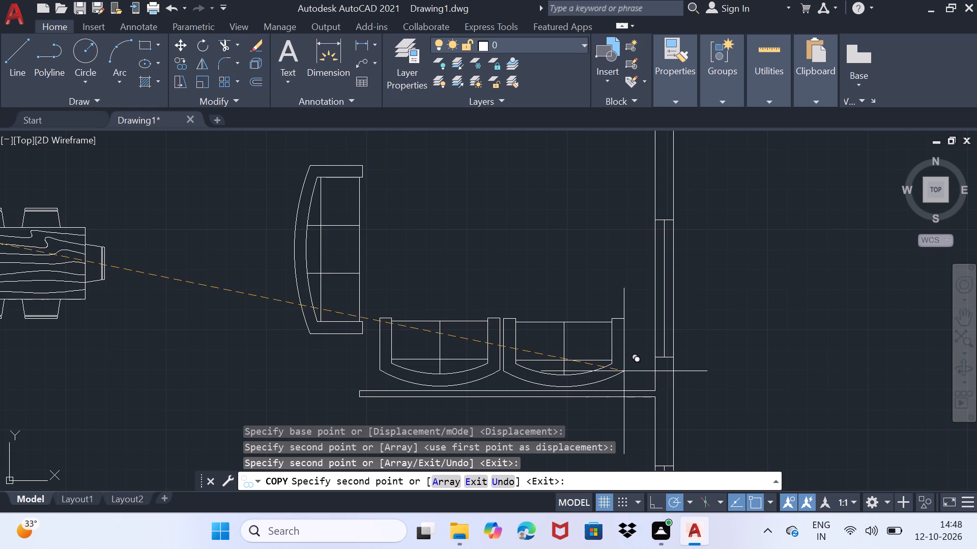
click(624, 369)
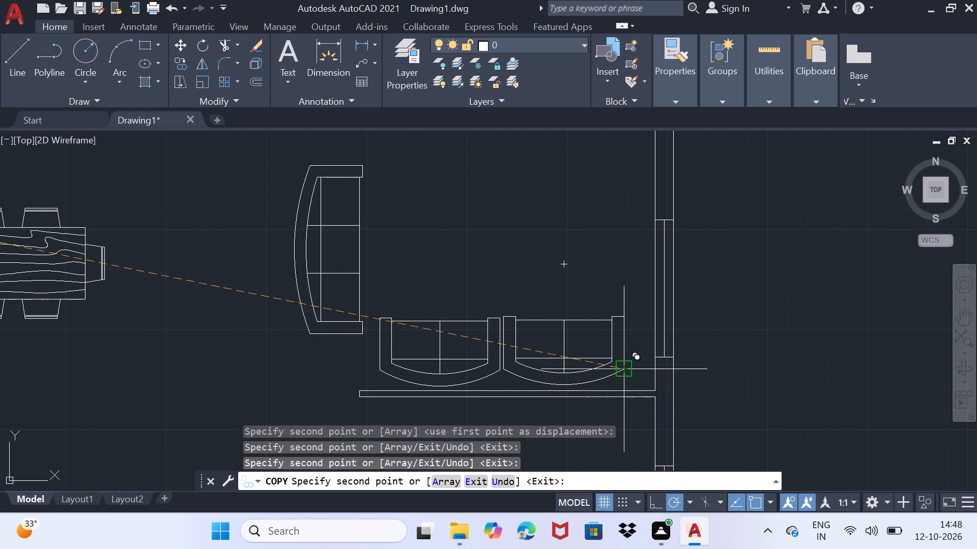
scroll(528, 313, down, 1)
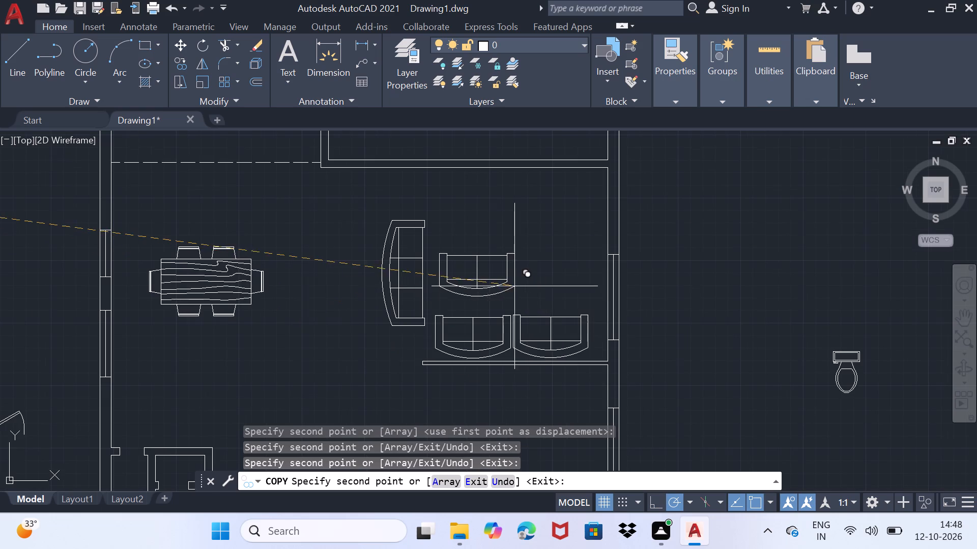
key(space)
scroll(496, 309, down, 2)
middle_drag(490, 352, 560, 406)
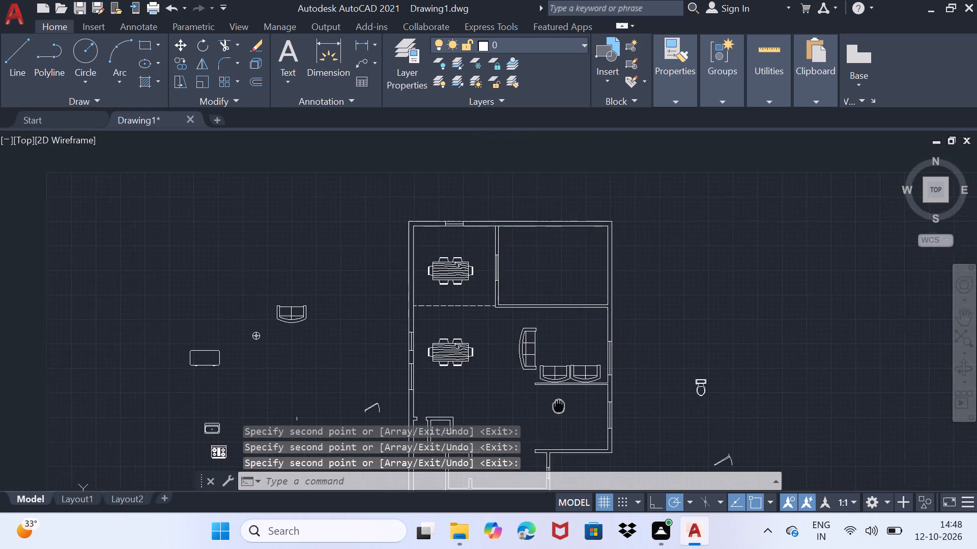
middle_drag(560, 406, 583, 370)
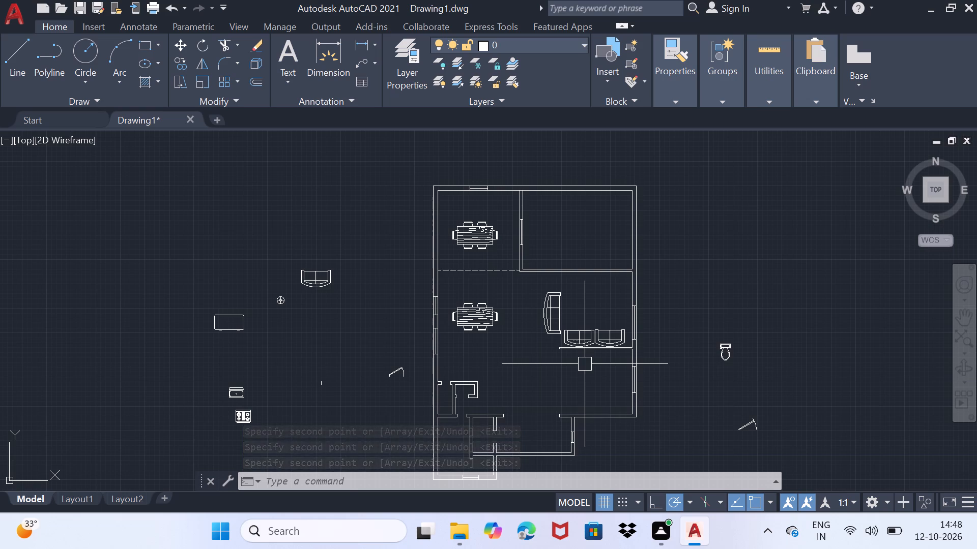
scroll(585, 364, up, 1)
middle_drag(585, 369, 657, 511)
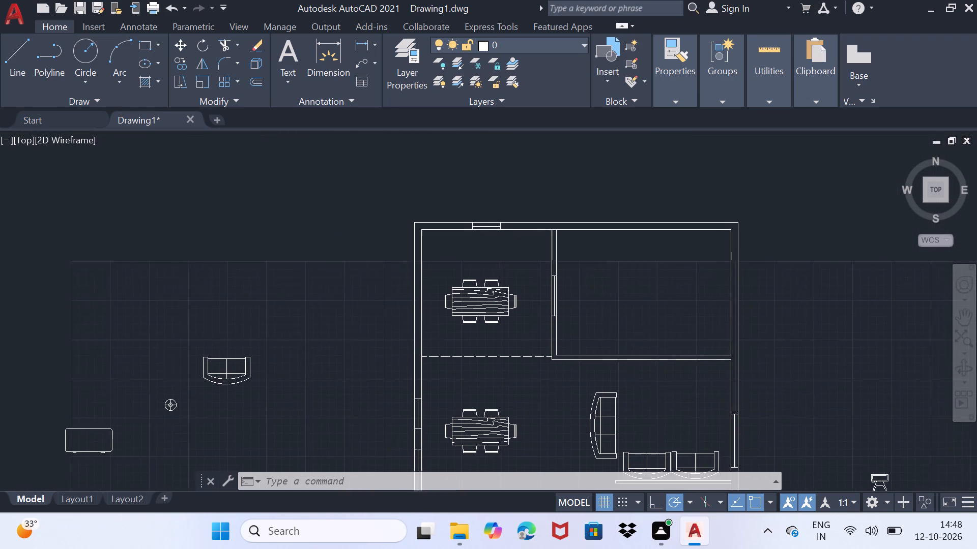
Rotate the two-seat sofa outside the plan by 180° so its curved back faces up.
middle_drag(657, 511, 756, 548)
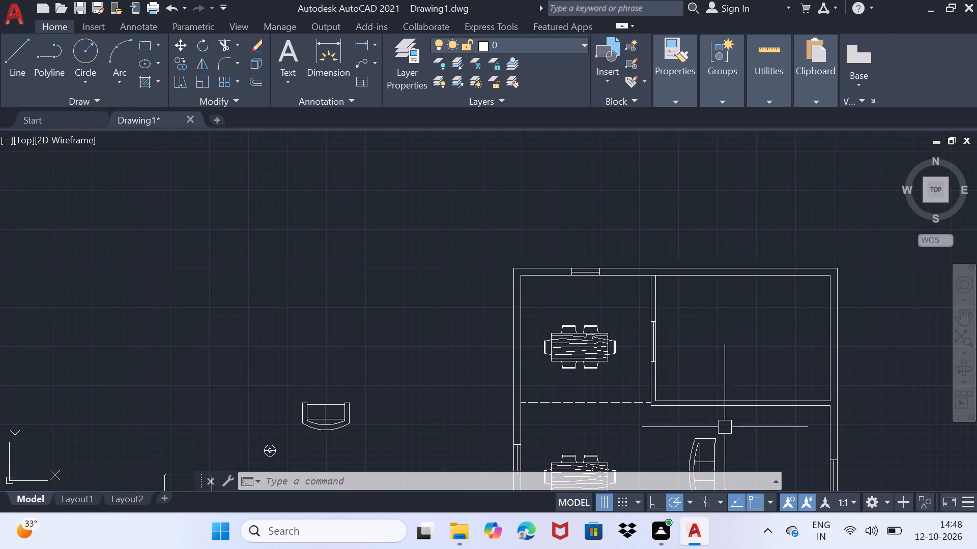
scroll(725, 427, down, 1)
middle_click(621, 324)
middle_drag(635, 371, 579, 277)
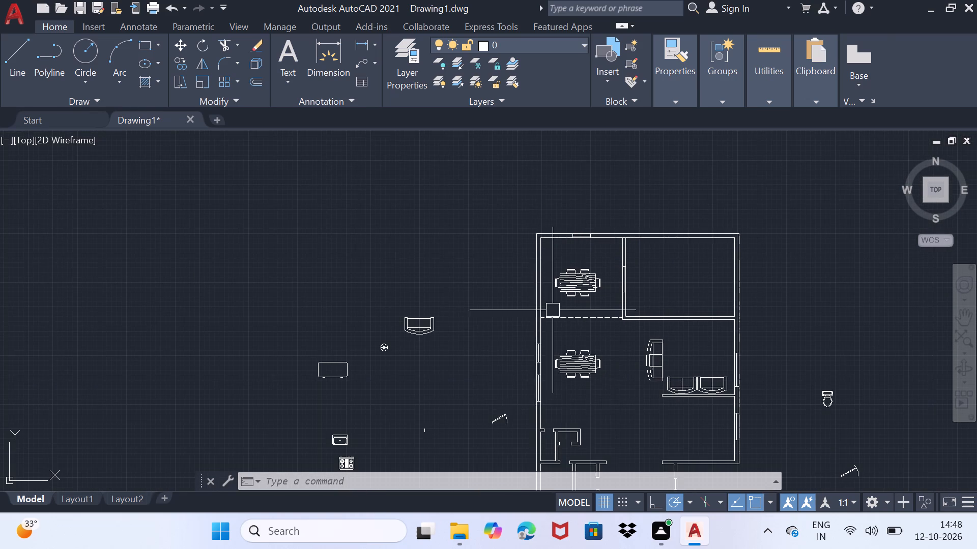
click(423, 327)
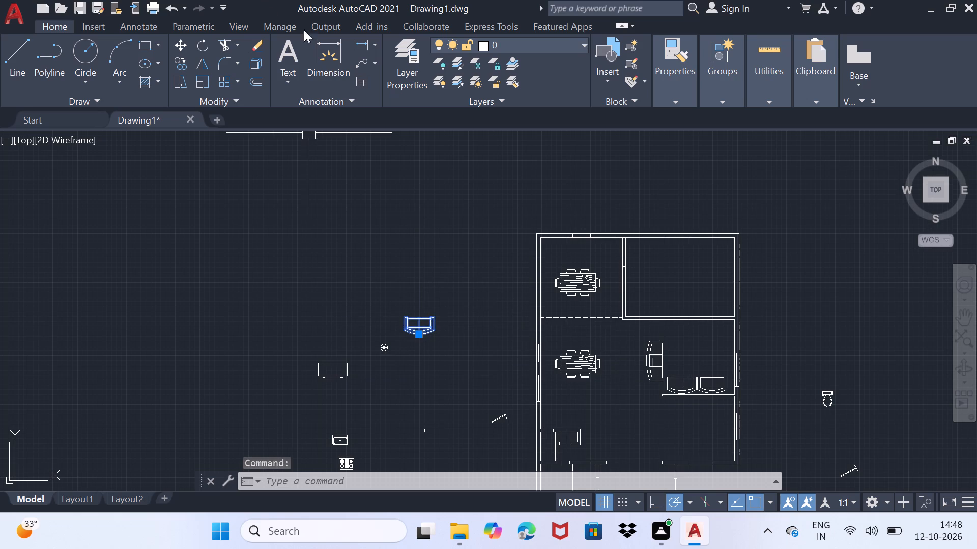
click(199, 42)
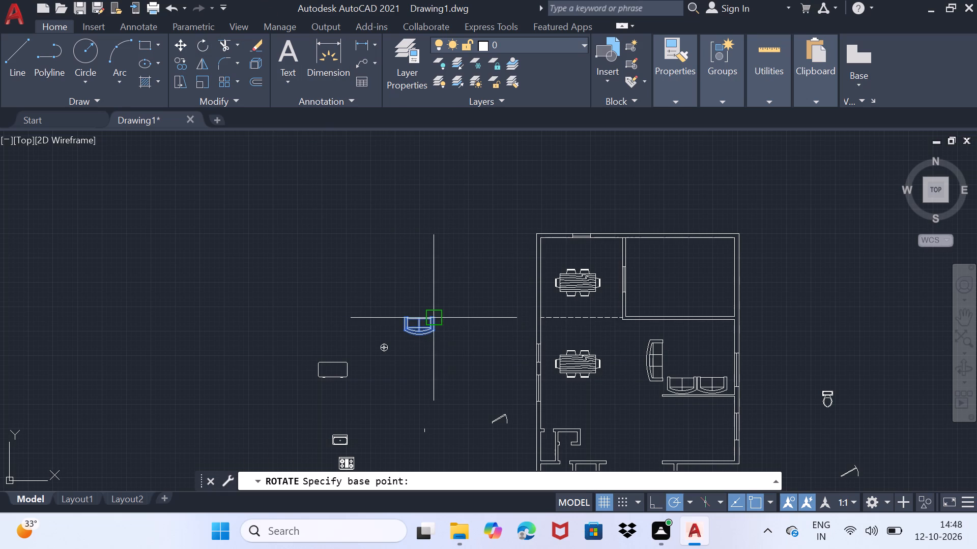
click(427, 318)
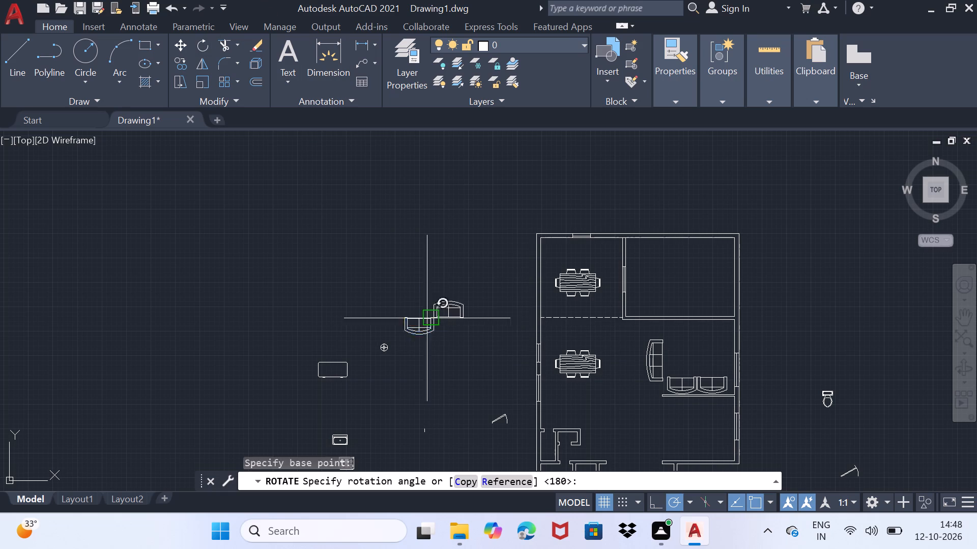
click(306, 314)
Move the rotated two-seat sofa into the living area, just below the upper-right room's bottom wall, facing the pair of two-seat sofas.
click(453, 313)
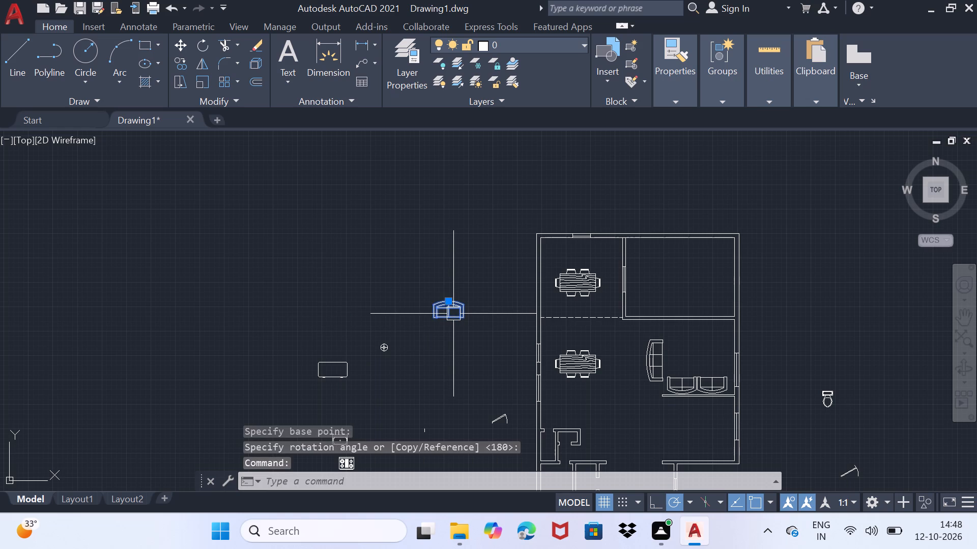
key(m)
key(Return)
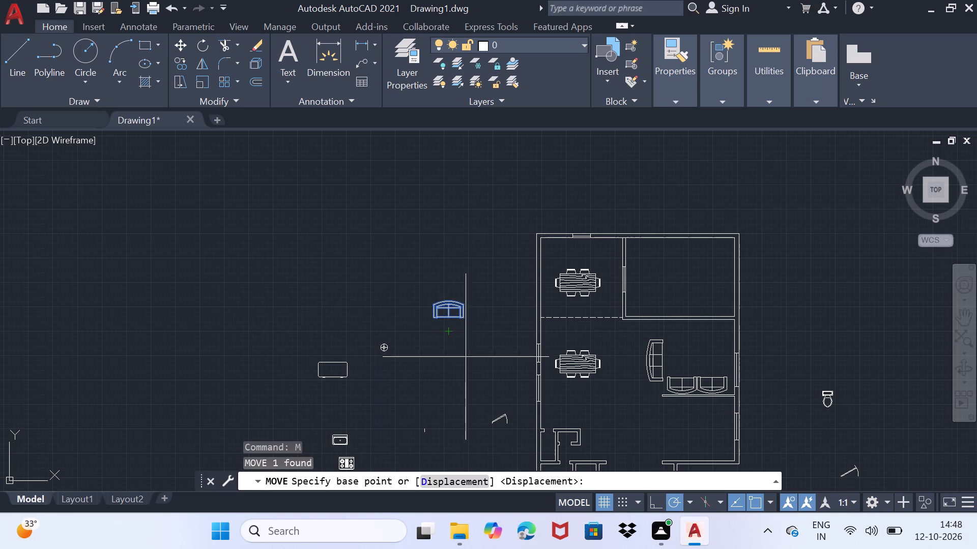
click(470, 315)
scroll(697, 345, up, 1)
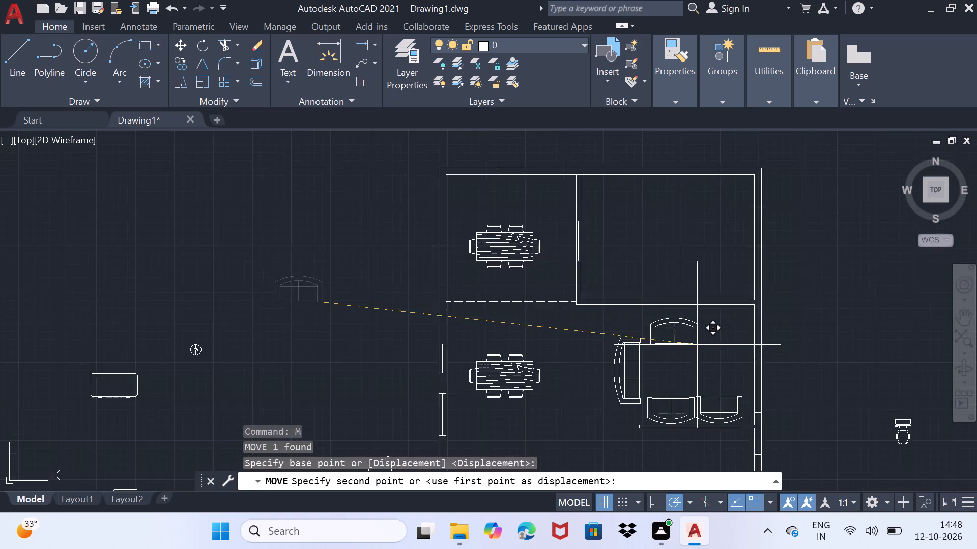
scroll(697, 345, up, 1)
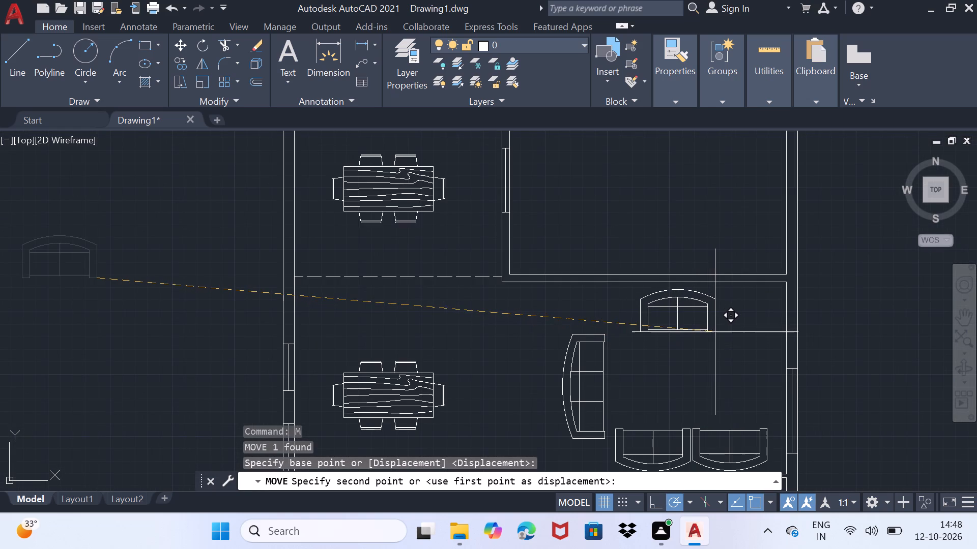
click(717, 333)
key(space)
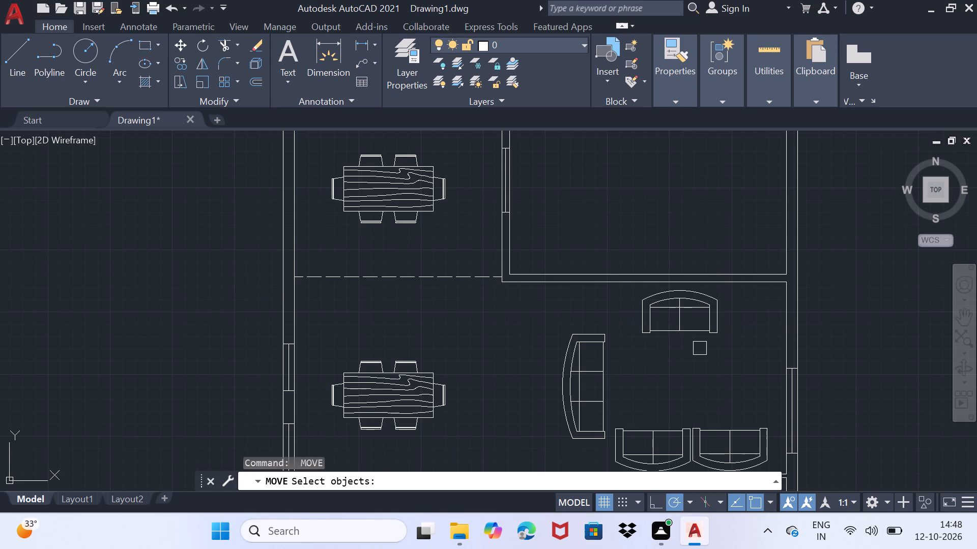
key(space)
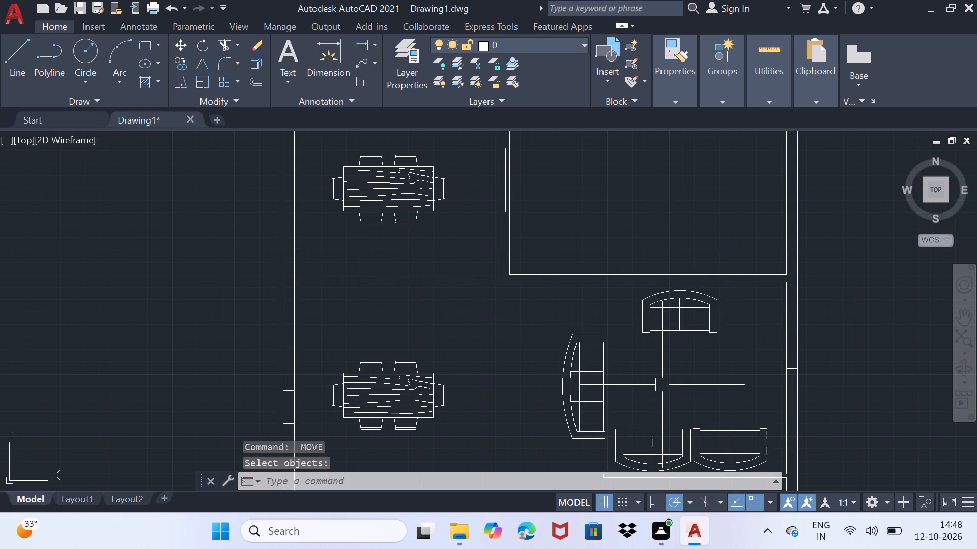
Draw an L-shaped line from the three-seat sofa's upper end, about 1'-5" up and across to the upper two-seat sofa's side.
middle_drag(664, 378, 629, 398)
scroll(573, 359, up, 1)
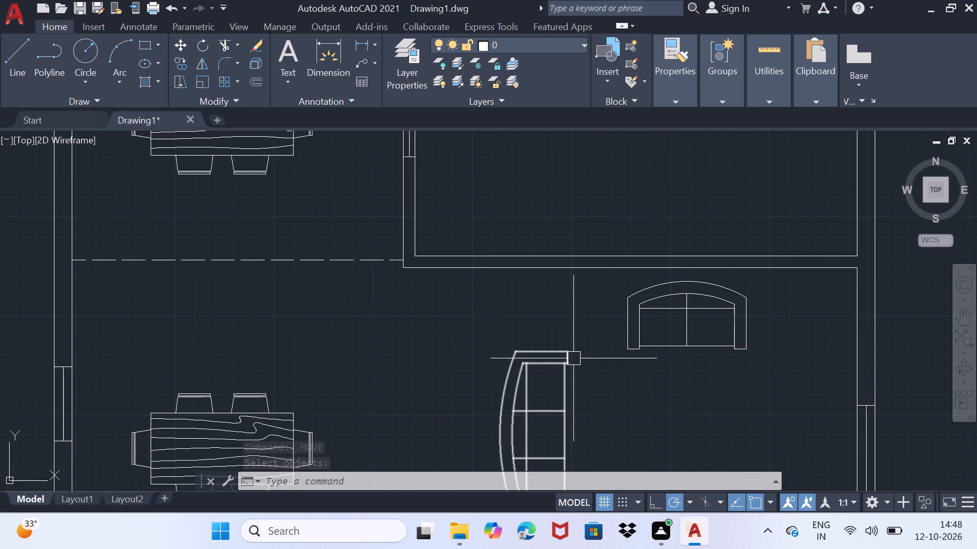
middle_drag(573, 359, 564, 409)
key(l)
key(Return)
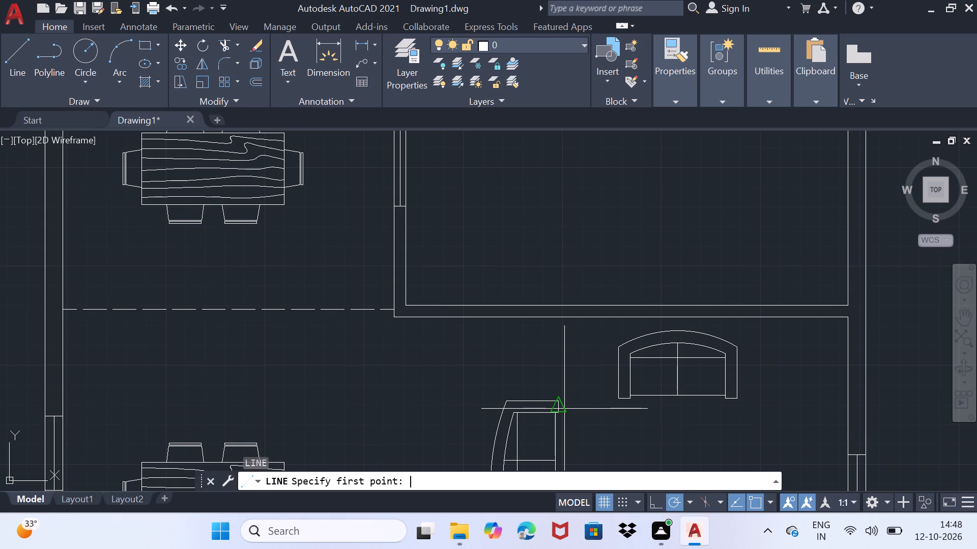
click(528, 395)
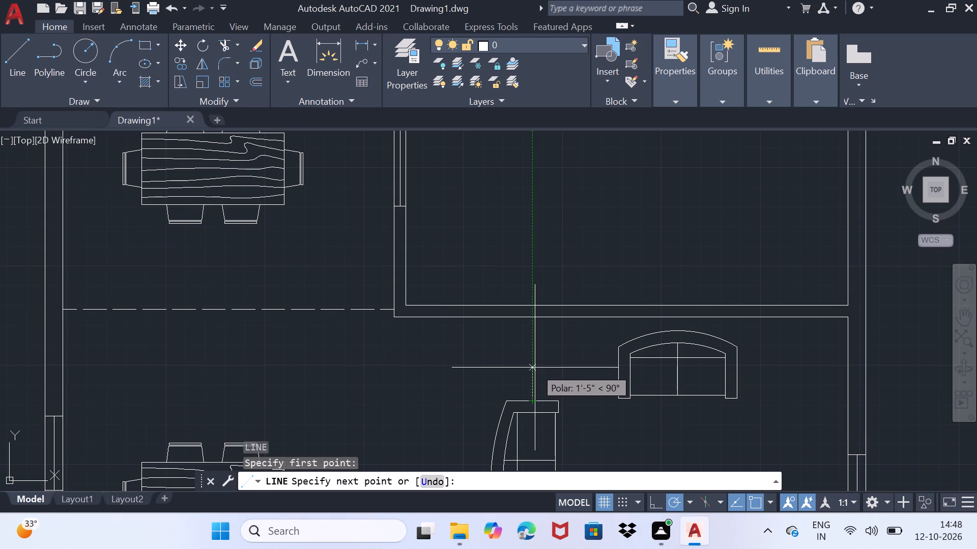
click(535, 368)
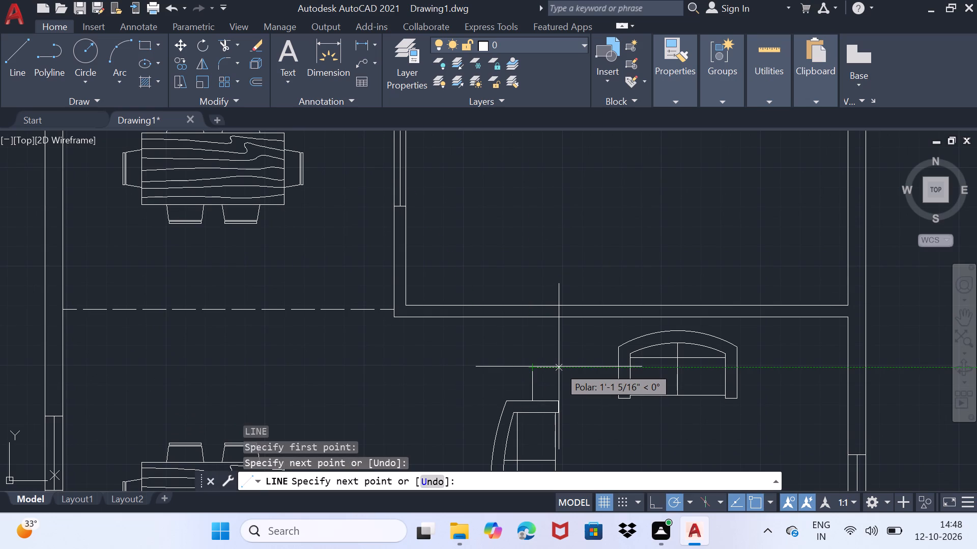
click(620, 370)
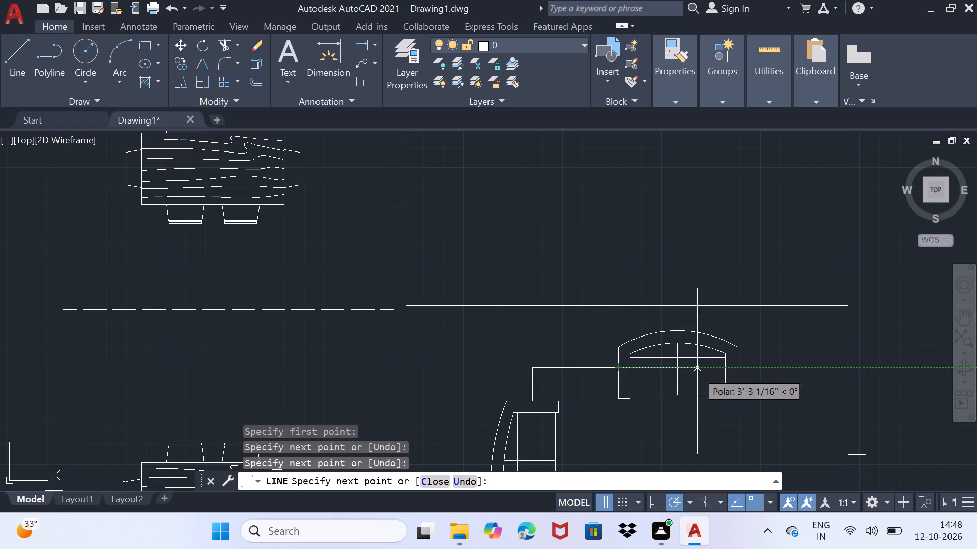
key(space)
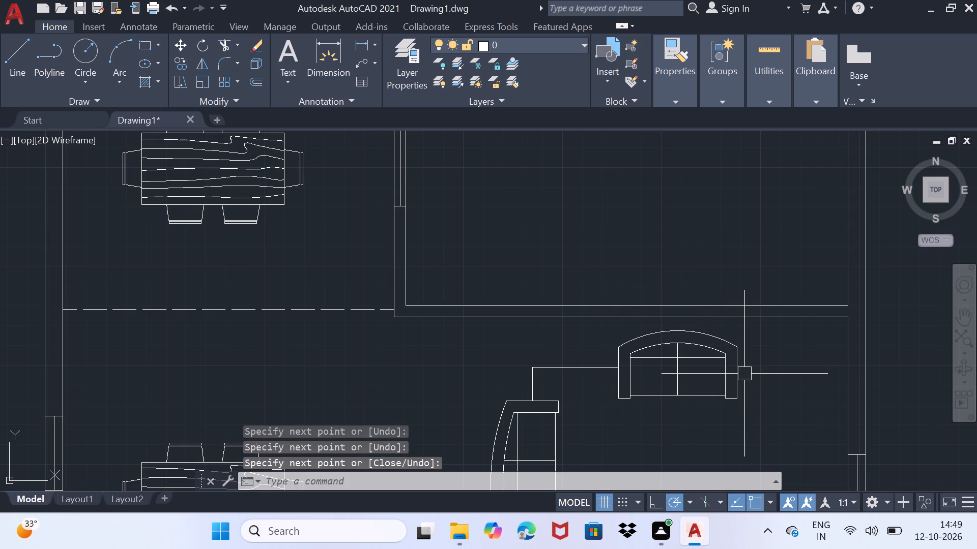
Draw a closed box of lines about 9" high on top of the connecting line, above the three-seat sofa's upper end.
scroll(744, 374, down, 1)
scroll(642, 385, up, 2)
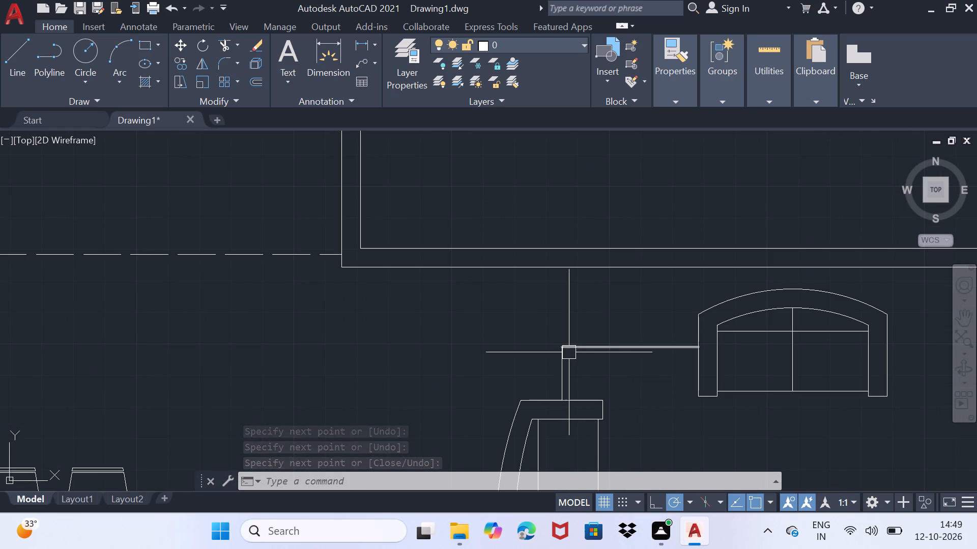
key(l)
key(Return)
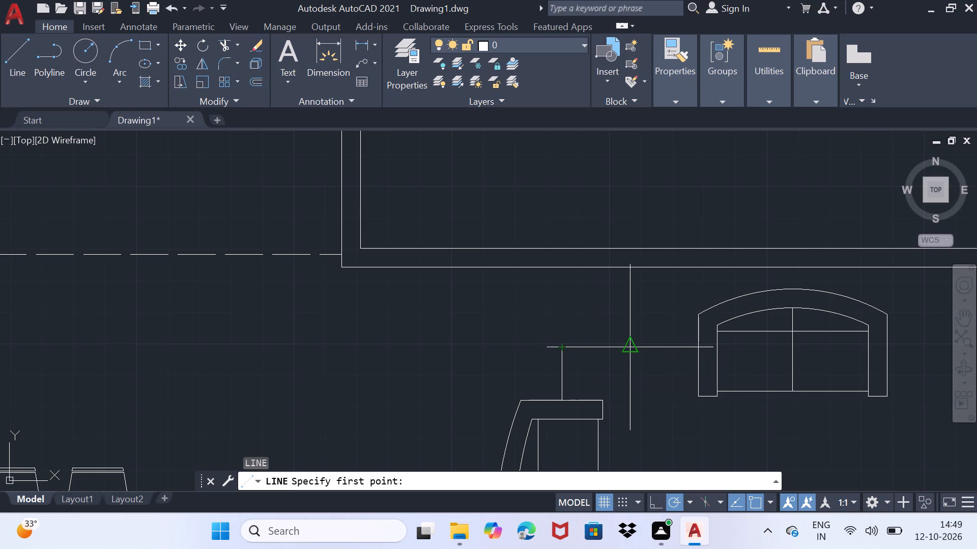
click(611, 347)
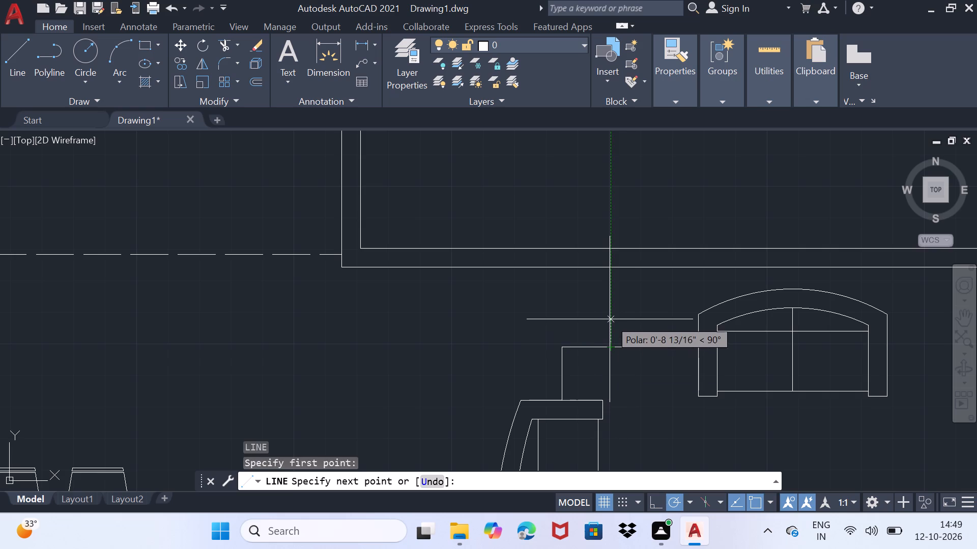
click(610, 318)
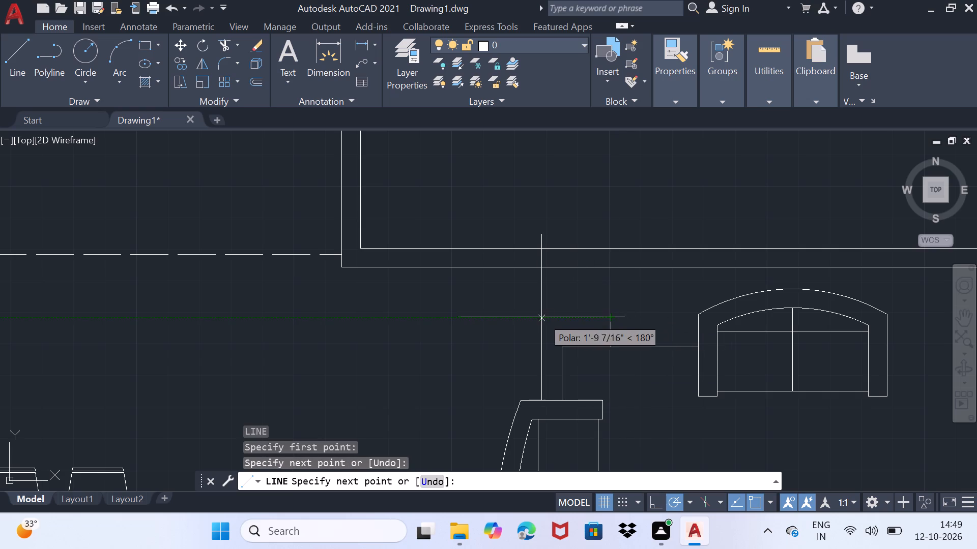
click(537, 316)
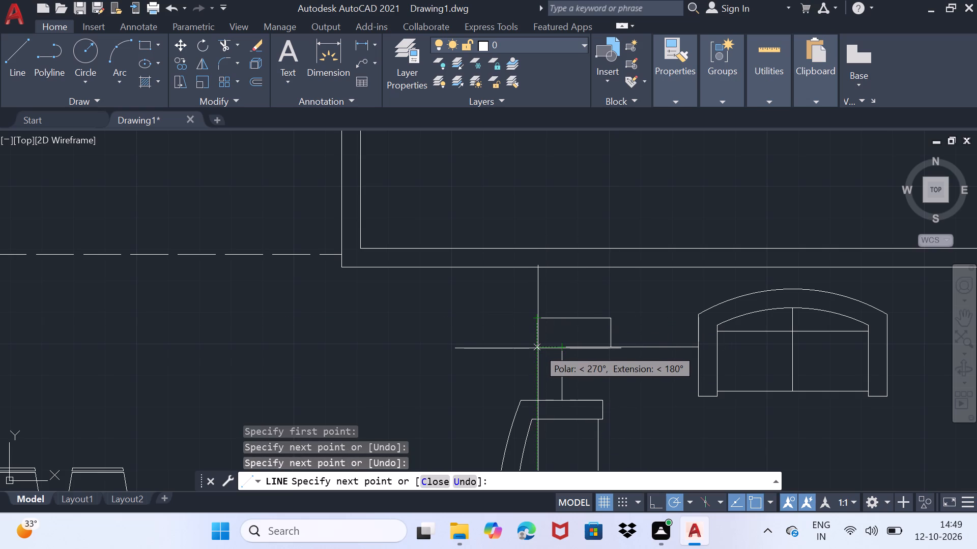
click(538, 348)
click(560, 348)
key(space)
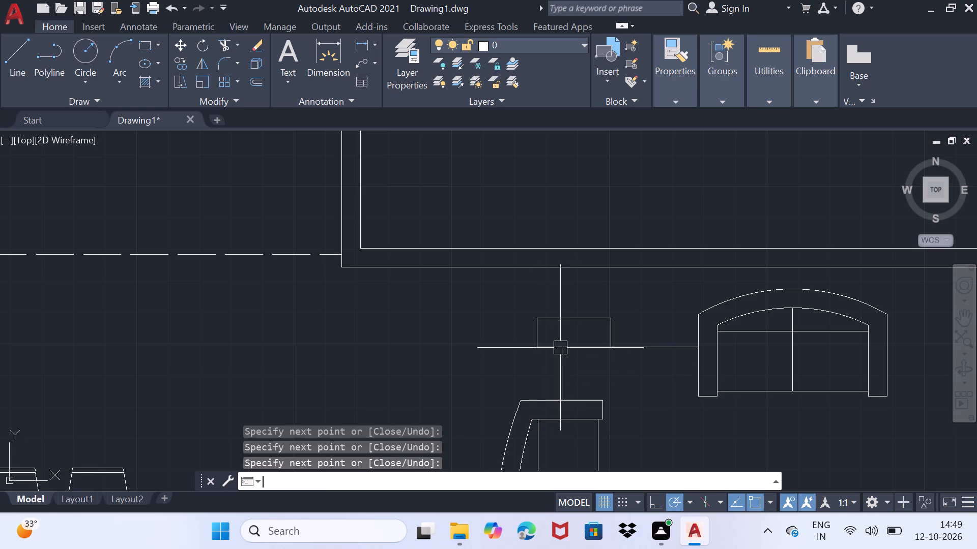
Draw a small rectangle in the middle of the box above the three-seat sofa.
scroll(561, 344, up, 4)
middle_drag(563, 335, 555, 341)
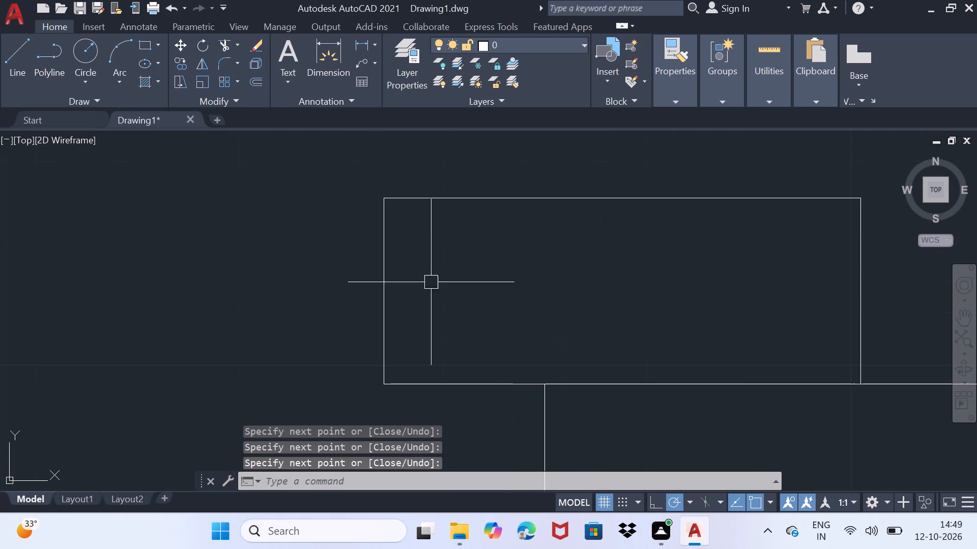
click(146, 47)
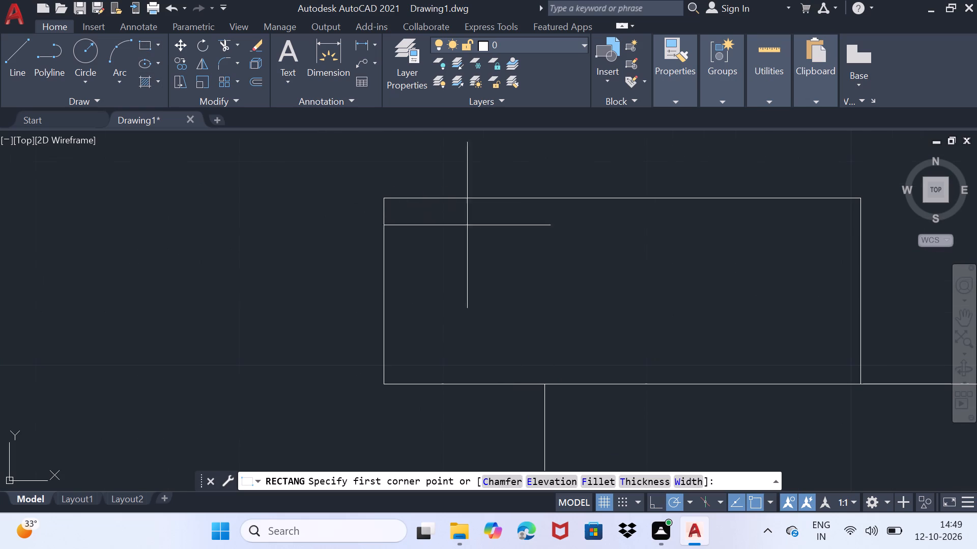
click(543, 247)
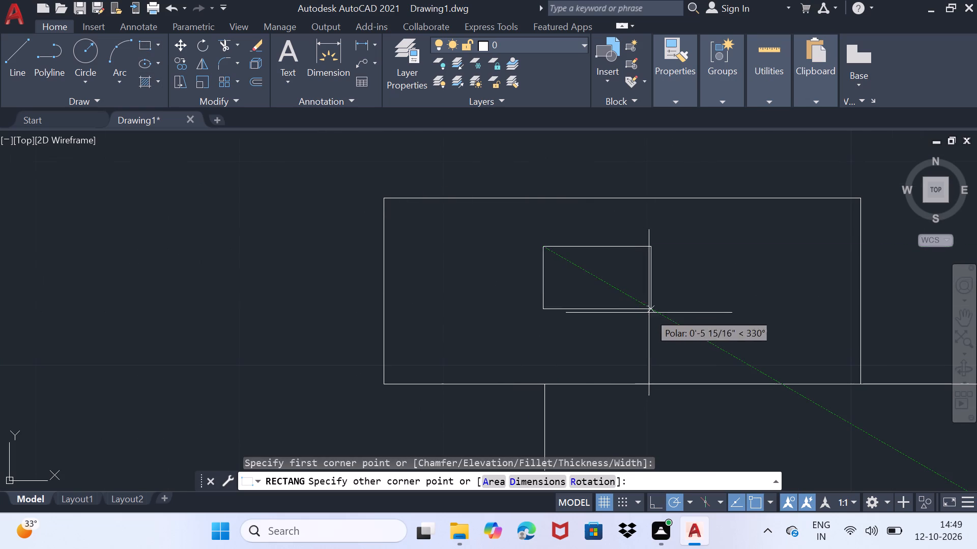
click(688, 322)
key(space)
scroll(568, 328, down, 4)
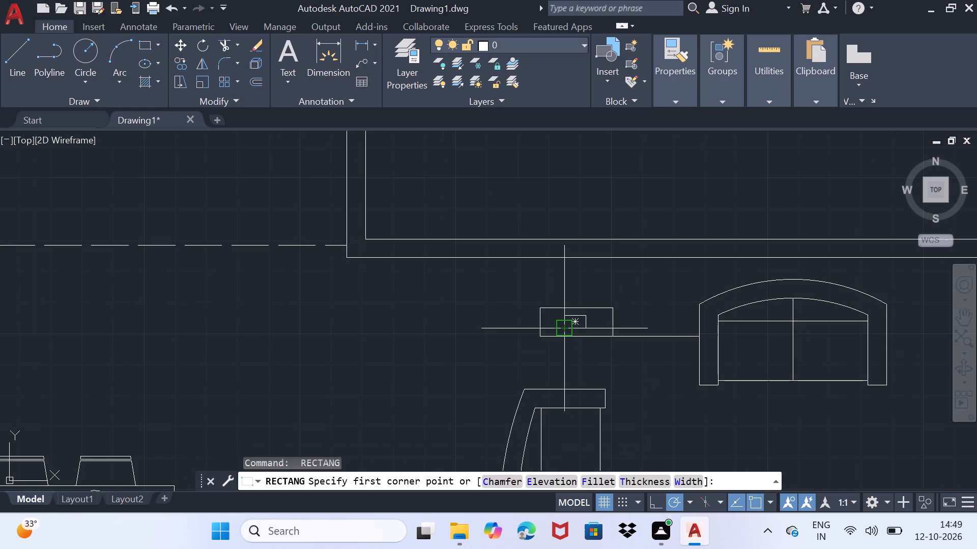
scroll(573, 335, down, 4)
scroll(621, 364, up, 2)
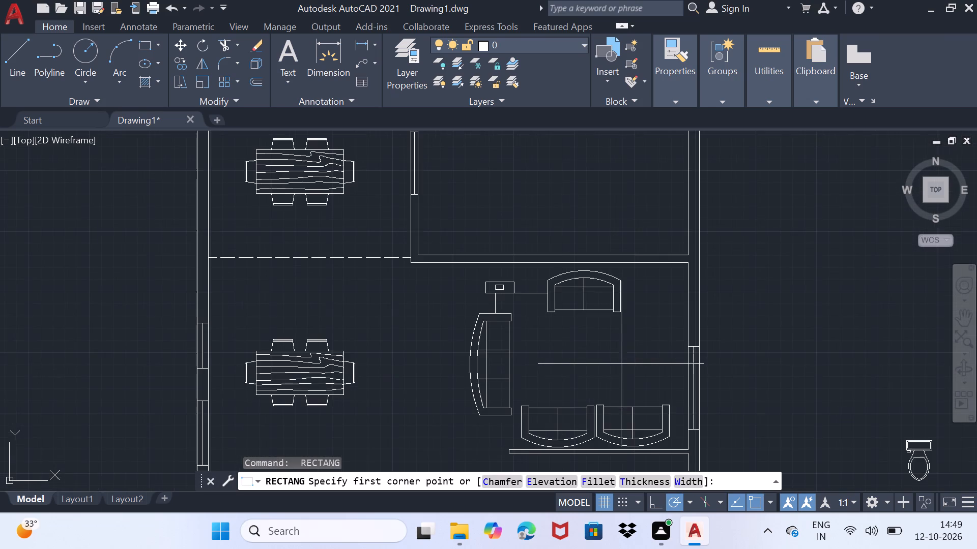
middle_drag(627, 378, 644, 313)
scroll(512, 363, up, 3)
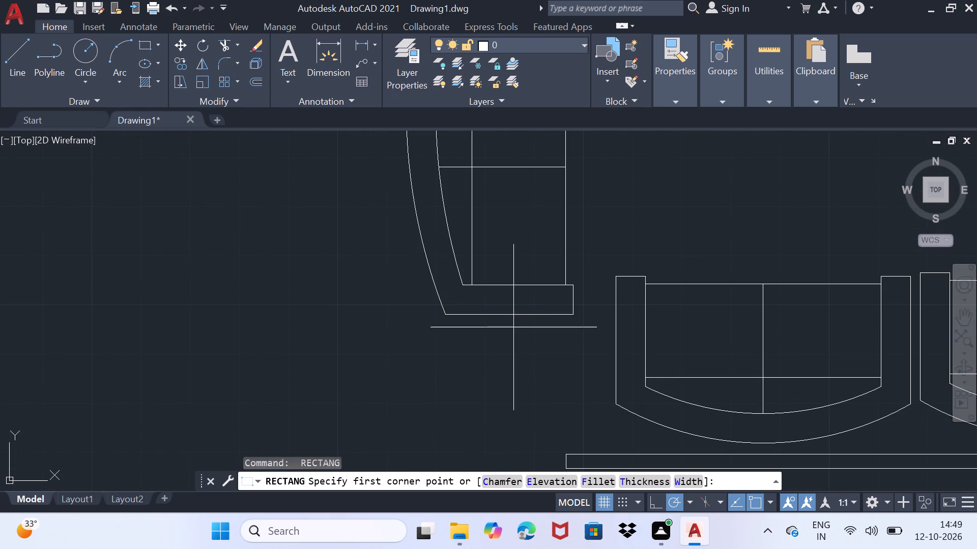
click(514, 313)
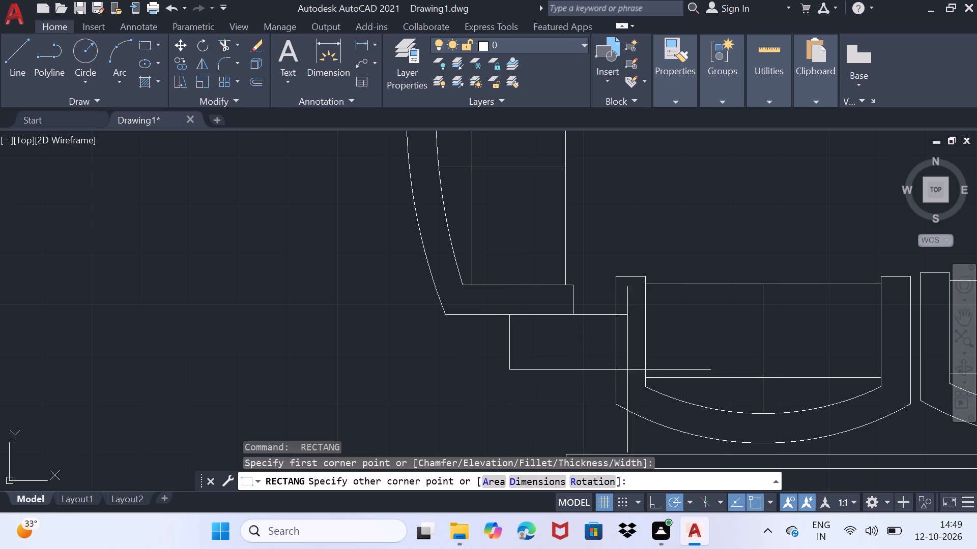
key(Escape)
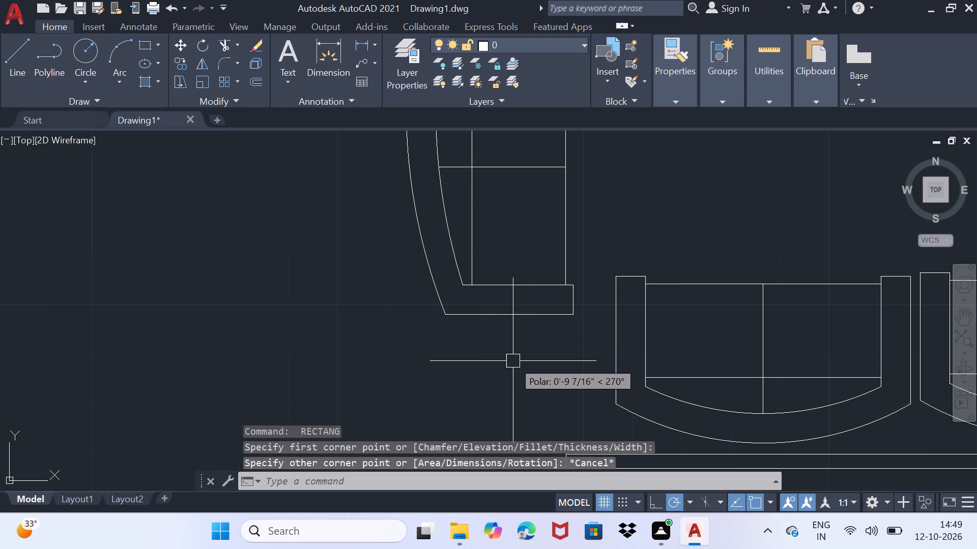
Draw an L-shaped line from the three-seat sofa's lower end down and across to the side of the nearest lower two-seat sofa.
key(l)
key(Return)
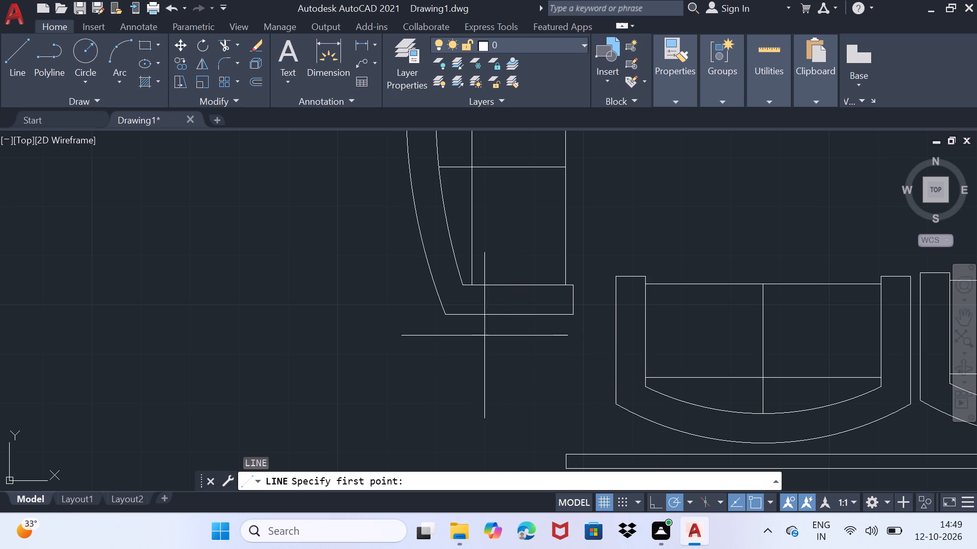
click(505, 314)
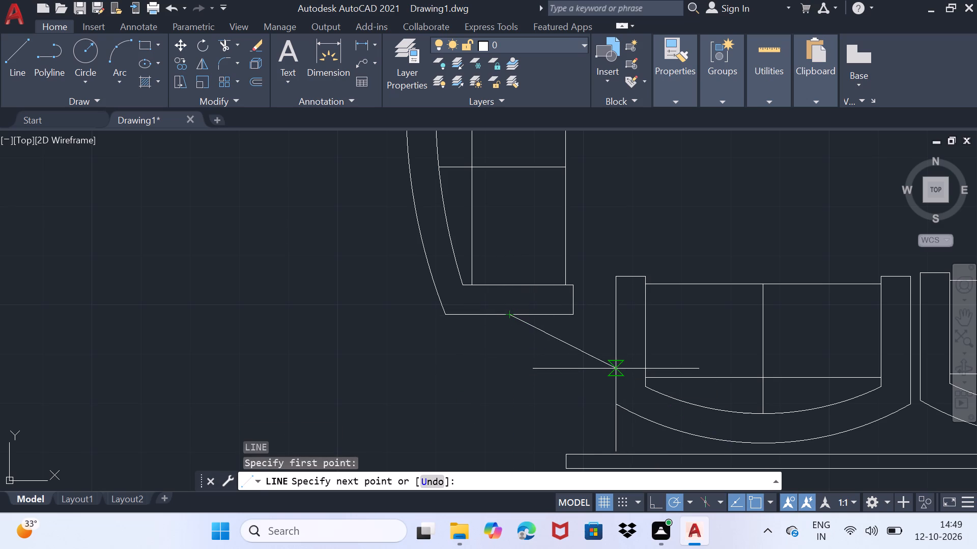
click(508, 370)
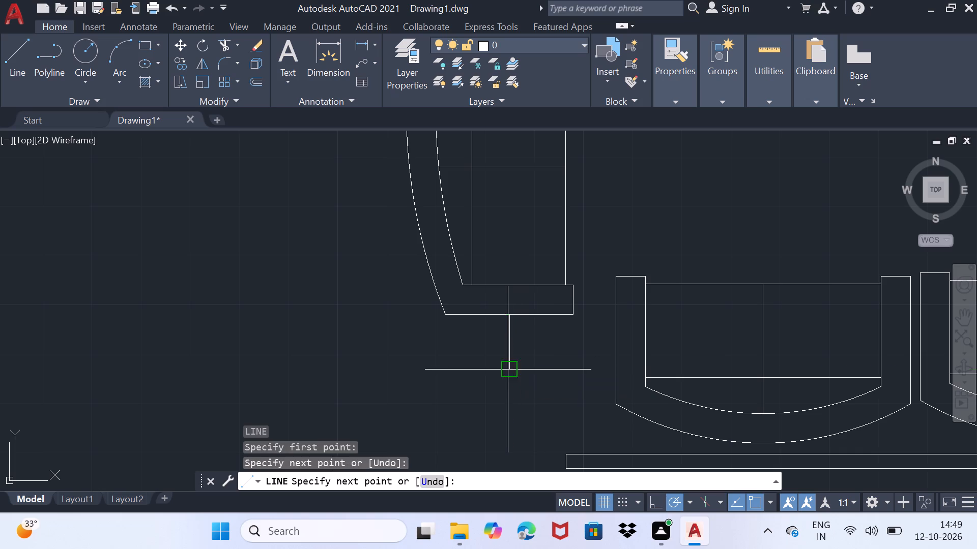
click(612, 370)
key(space)
scroll(606, 372, down, 3)
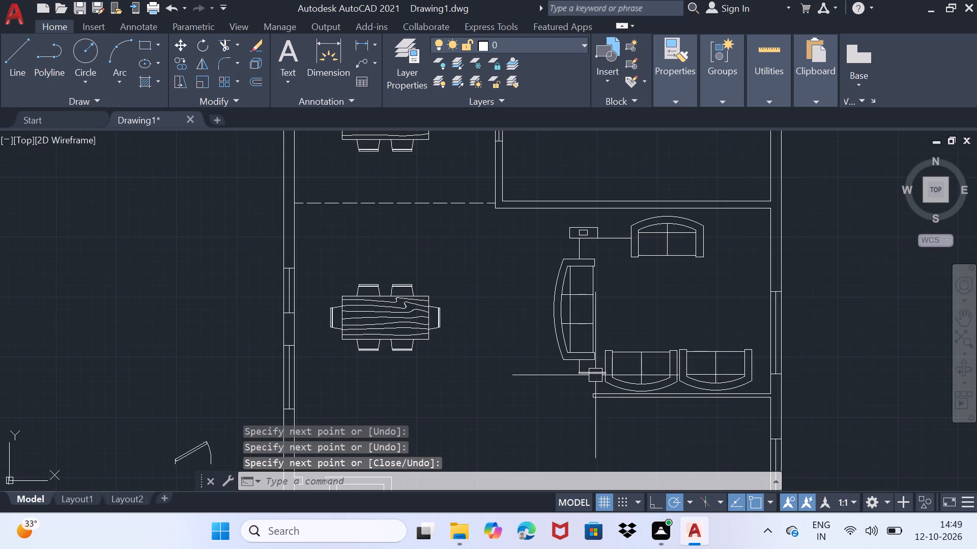
Draw a circle as a round centre table in the open space between the living-area sofas.
middle_drag(595, 371, 491, 373)
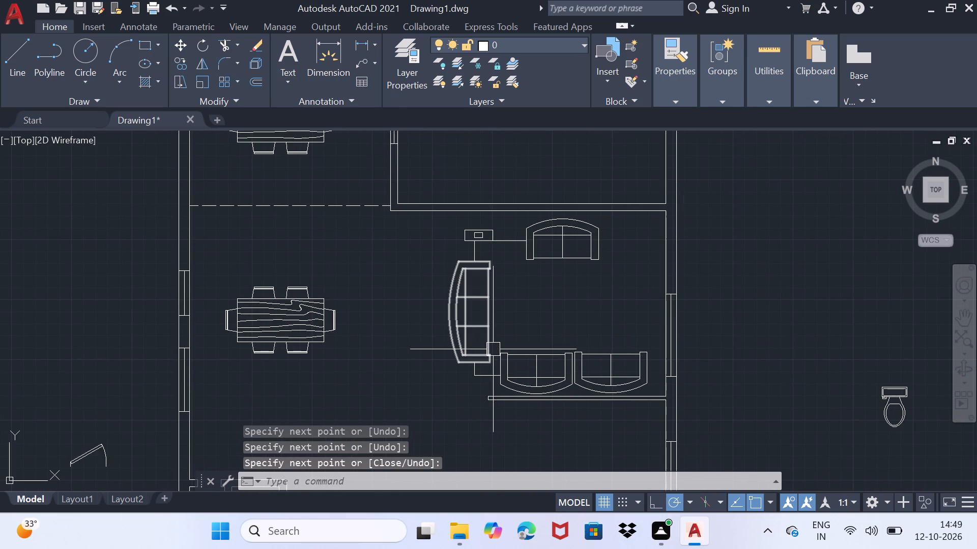
key(c)
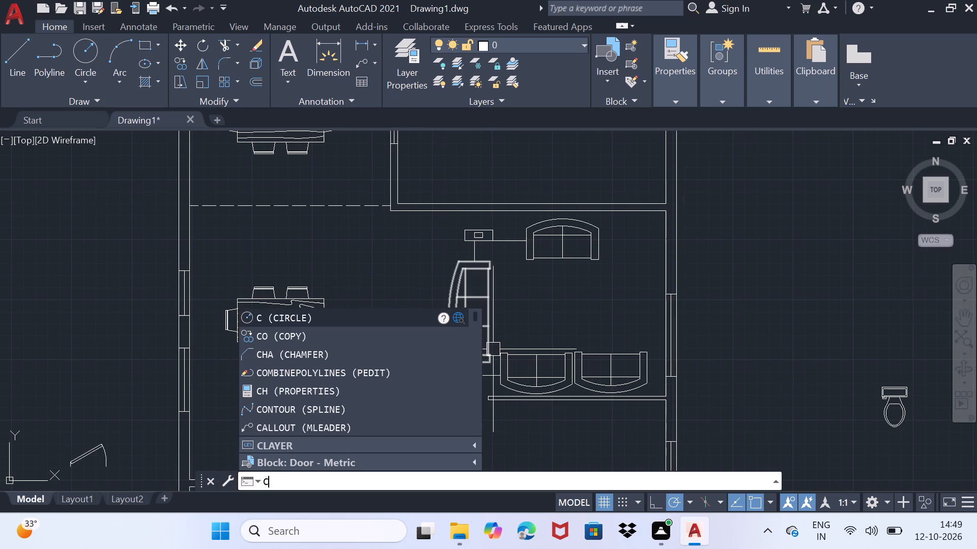
key(Return)
click(557, 306)
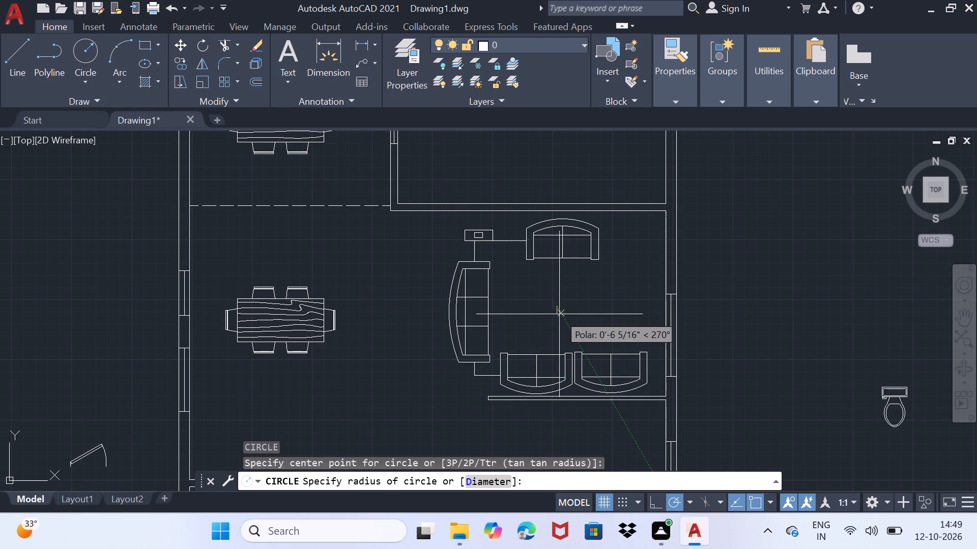
click(583, 320)
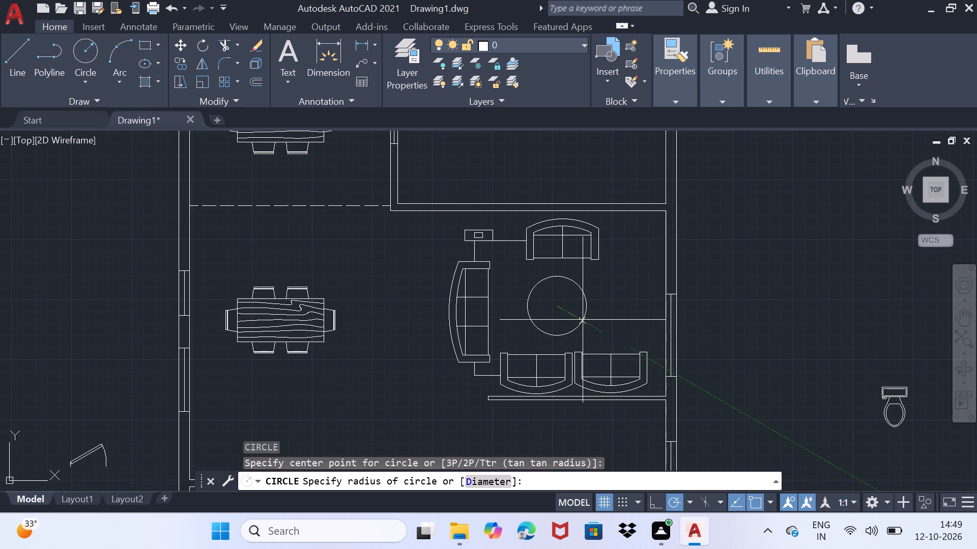
Look over the furnished floor plan and the blocks still lying outside its walls.
scroll(581, 321, down, 2)
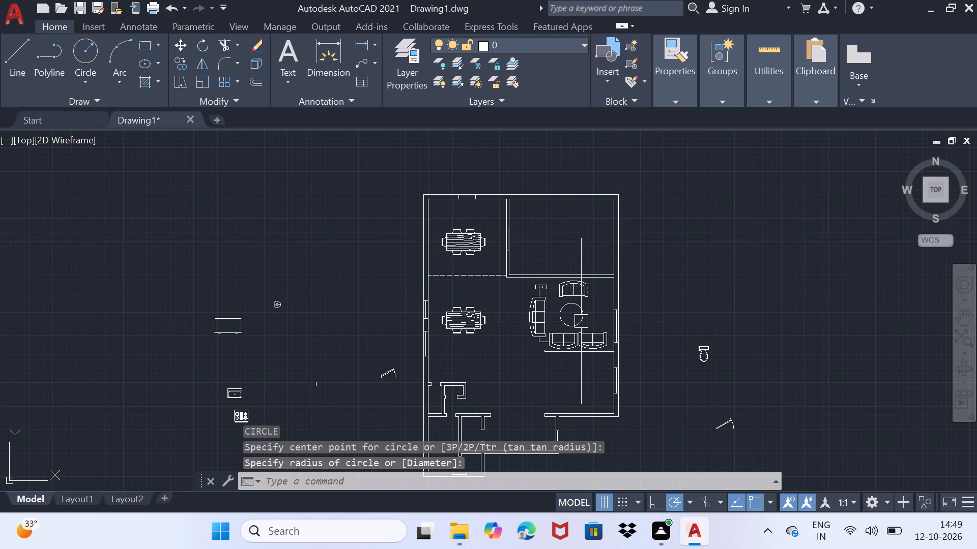
scroll(581, 331, down, 1)
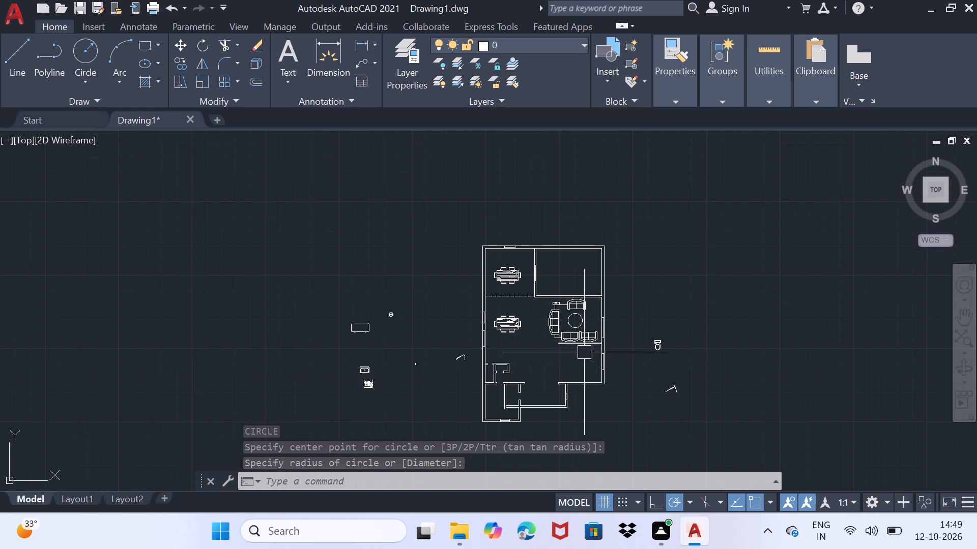
scroll(584, 354, up, 1)
middle_drag(589, 359, 604, 393)
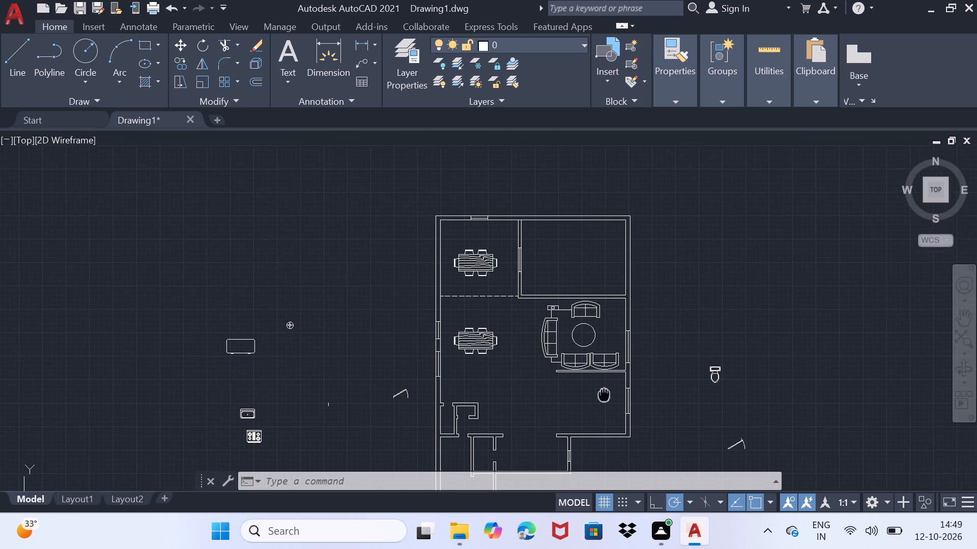
middle_drag(604, 393, 628, 380)
scroll(629, 346, up, 2)
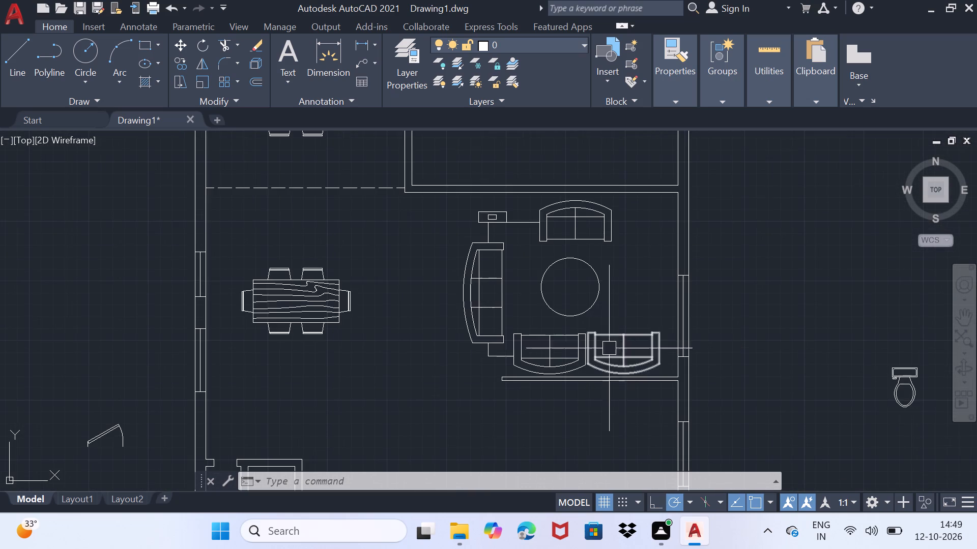
scroll(518, 347, down, 2)
middle_drag(473, 363, 548, 319)
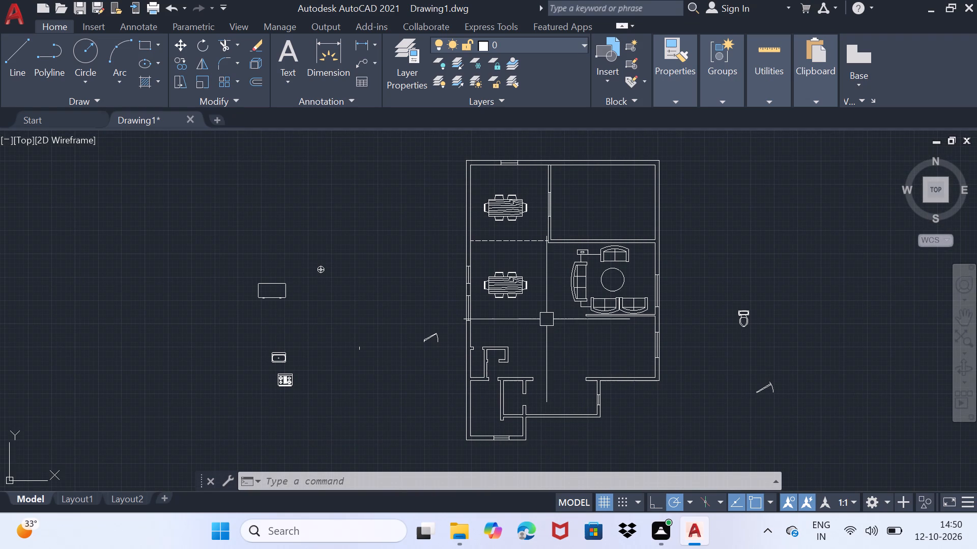
scroll(515, 306, up, 1)
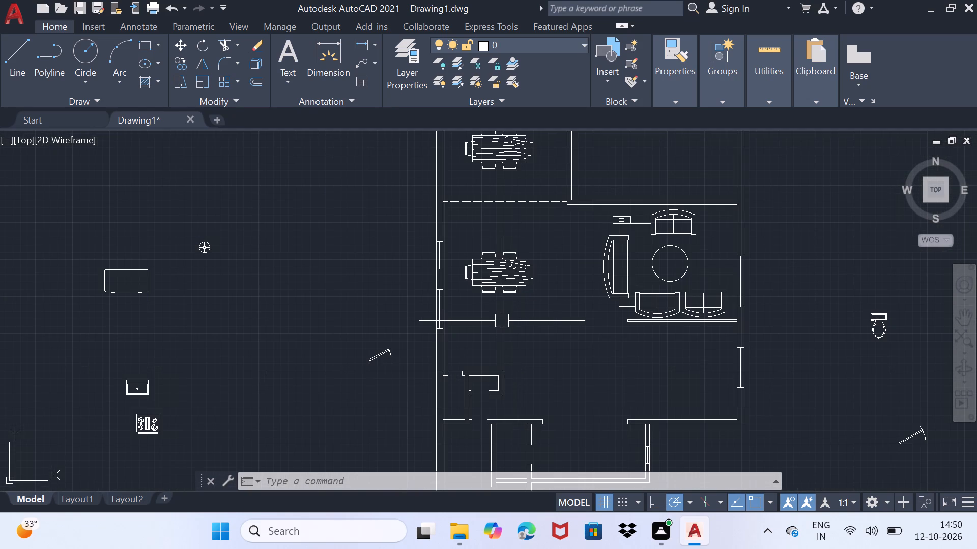
middle_drag(462, 358, 465, 378)
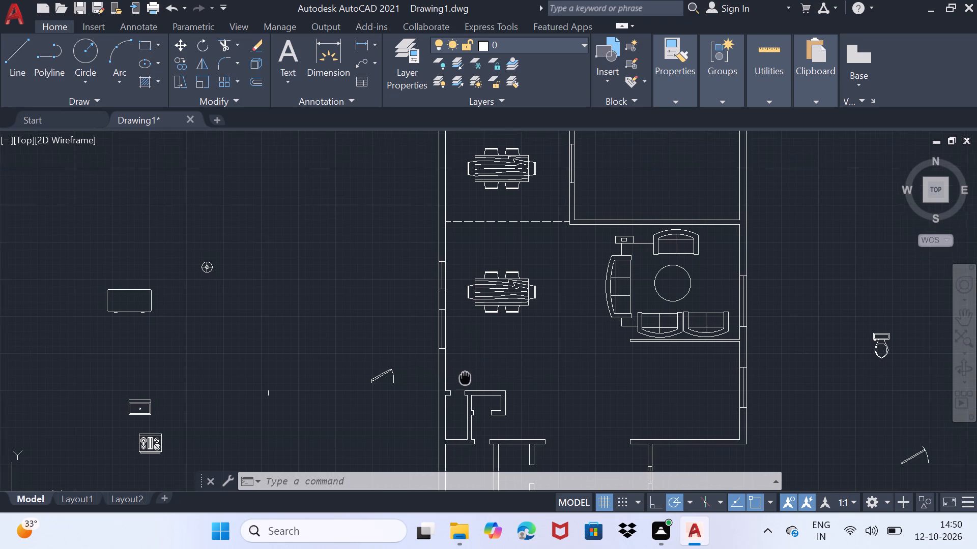
middle_drag(465, 378, 504, 376)
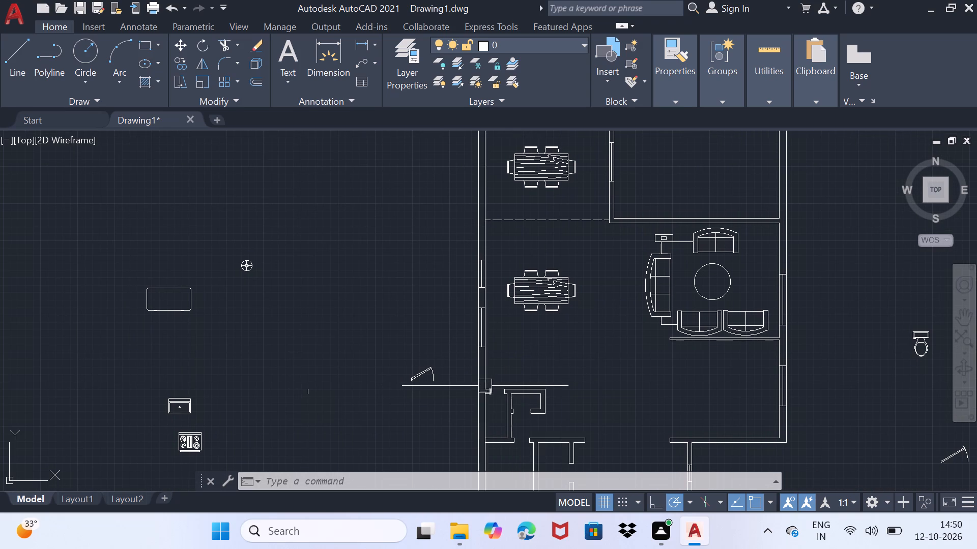
middle_drag(465, 401, 515, 337)
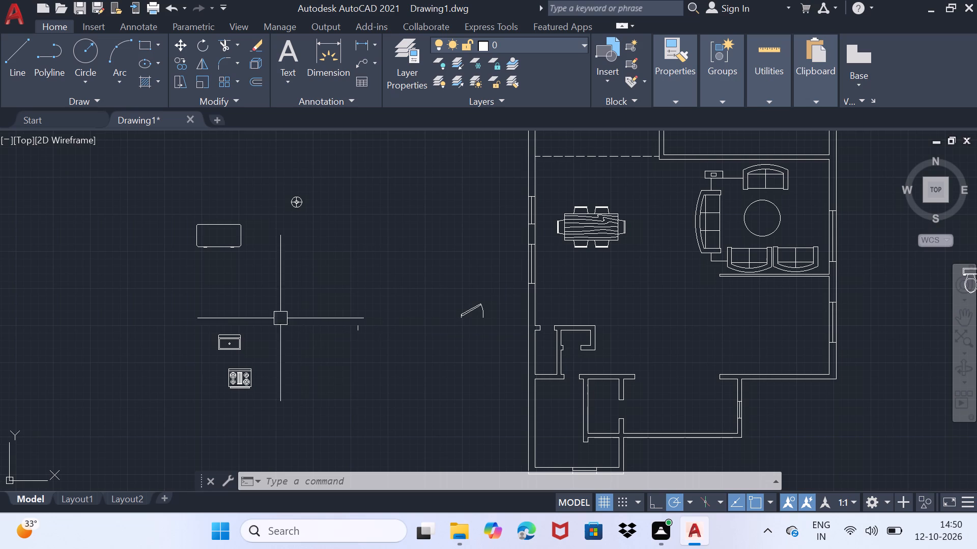
Rotate the rounded rectangular block outside the plan 90° counterclockwise about its upper-right corner so it stands upright.
click(197, 248)
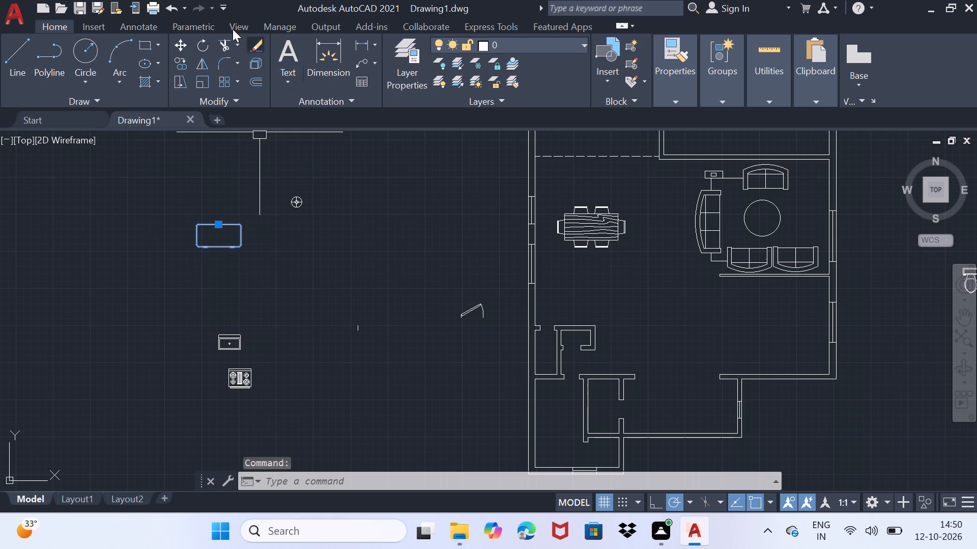
click(200, 42)
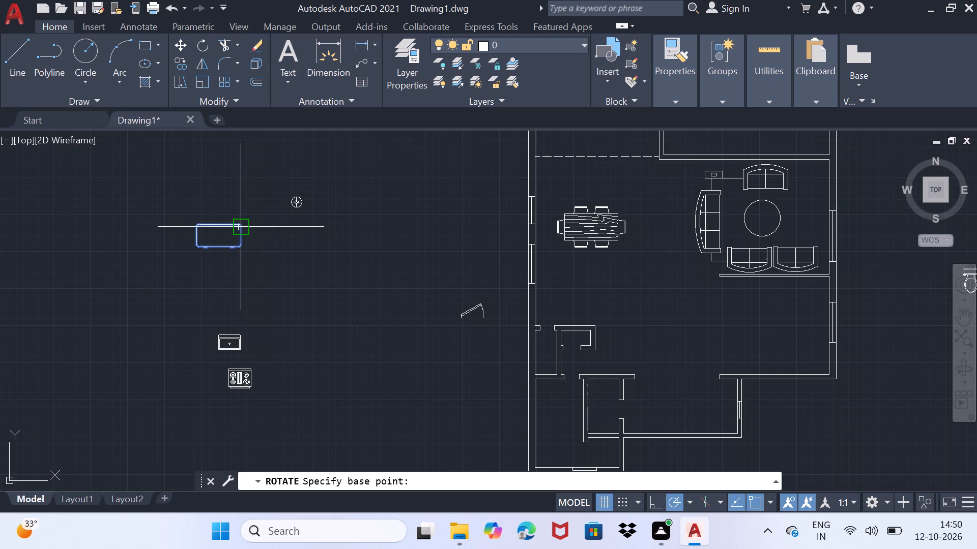
click(243, 226)
click(238, 194)
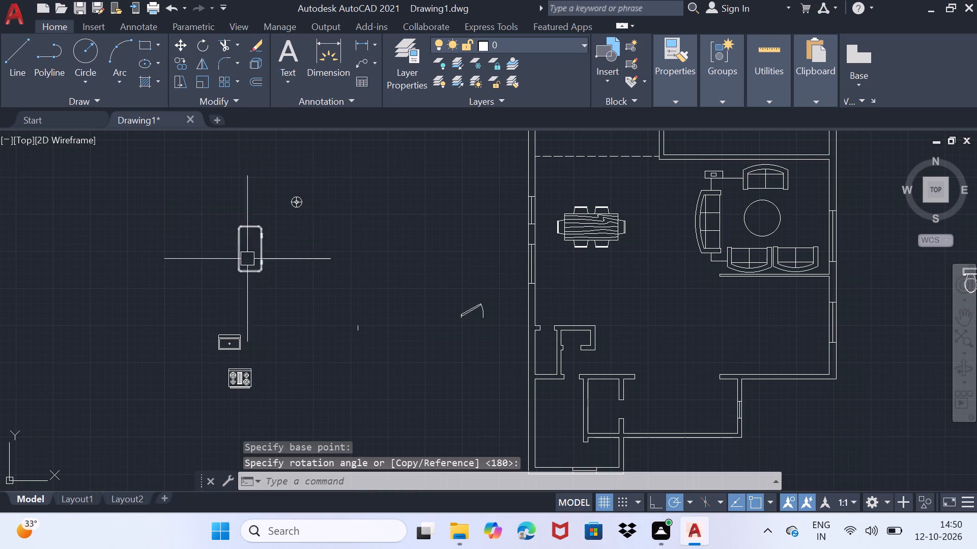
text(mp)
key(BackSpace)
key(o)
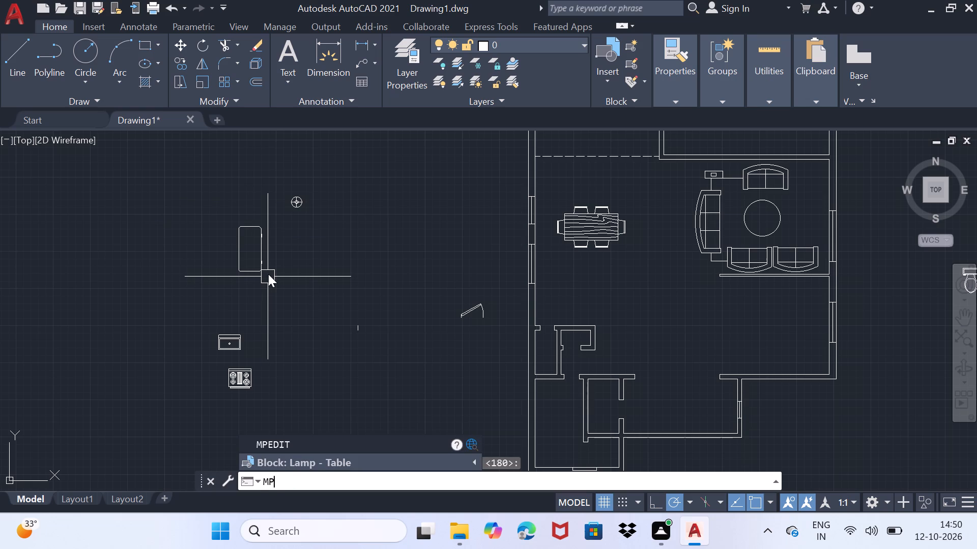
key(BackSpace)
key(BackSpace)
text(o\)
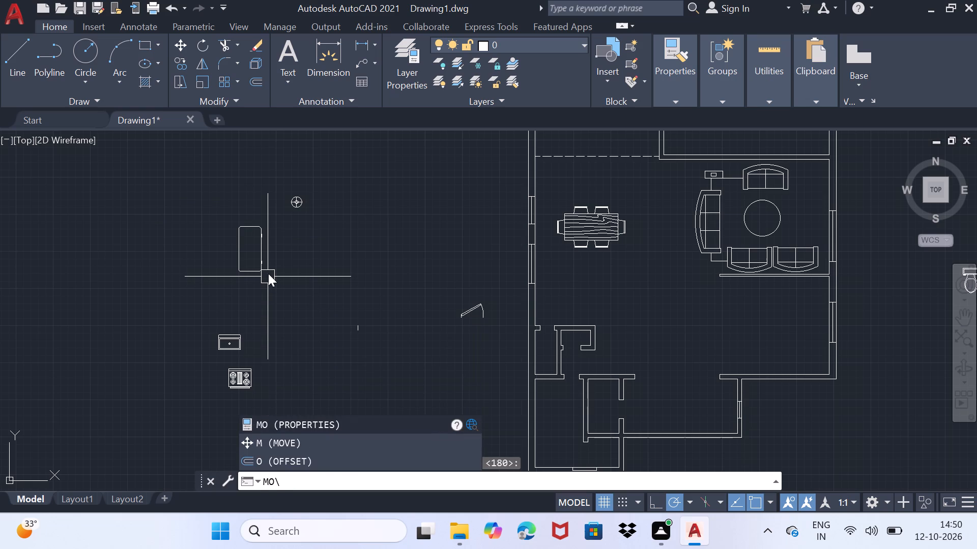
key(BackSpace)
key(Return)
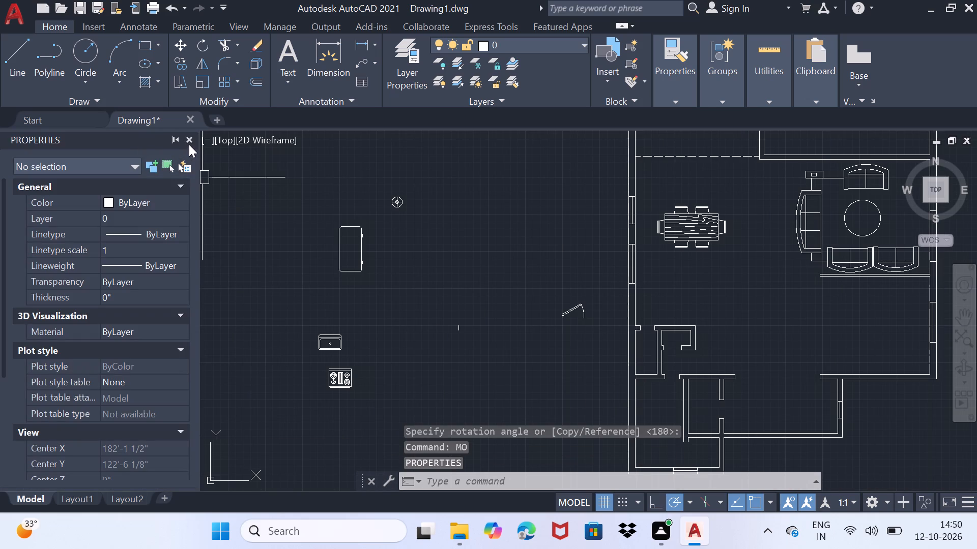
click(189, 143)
Move the upright rounded rectangular block into the plan's lower-left room, alongside the inner face of the outer left wall.
click(234, 245)
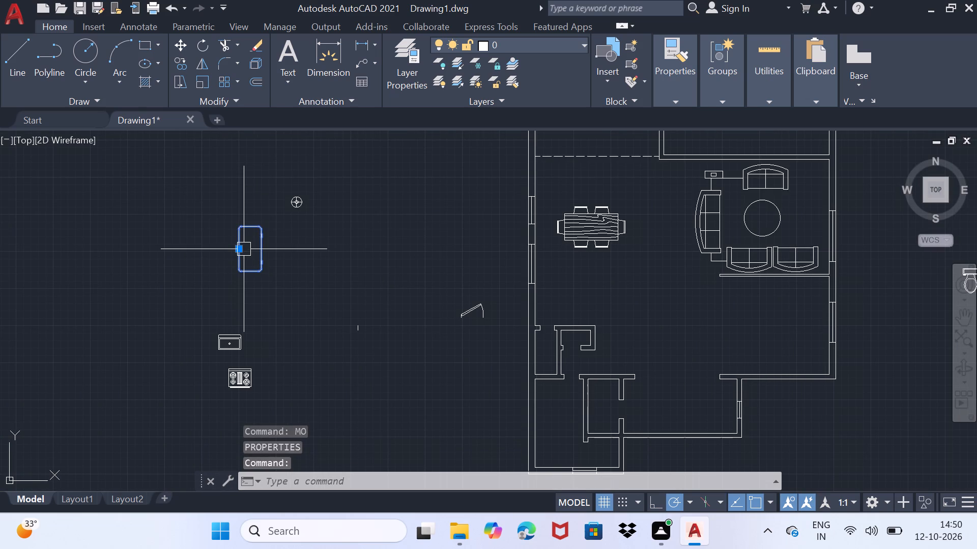
key(m)
key(Return)
click(261, 273)
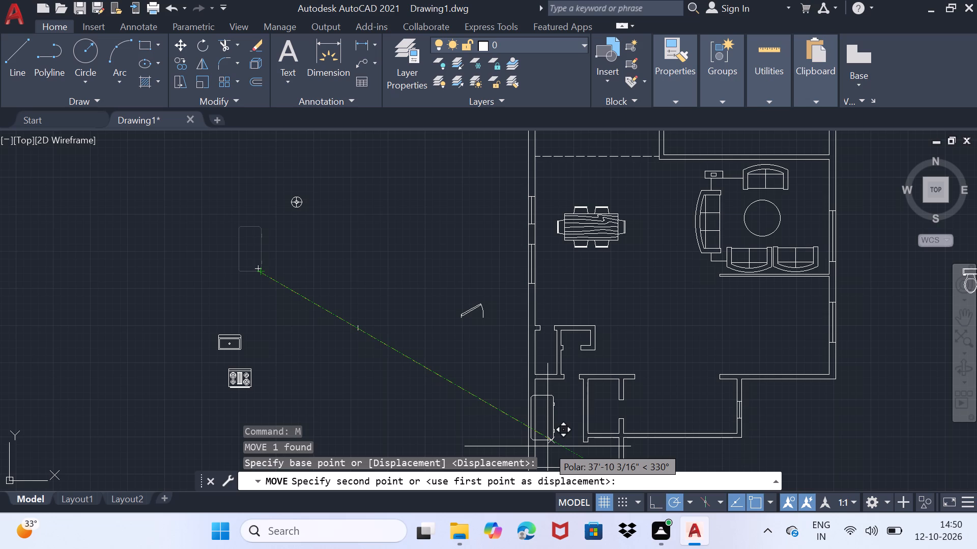
scroll(571, 484, up, 1)
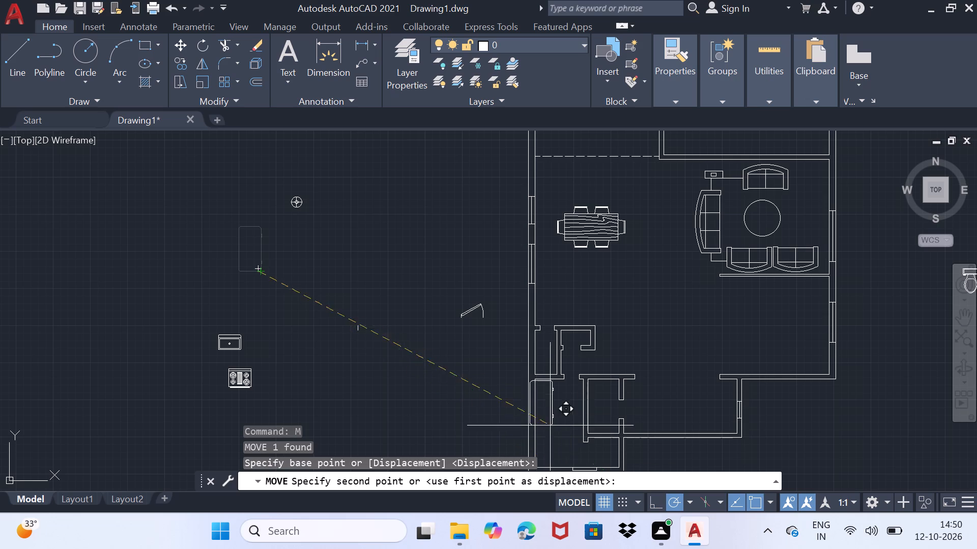
middle_drag(549, 419, 536, 369)
scroll(532, 369, up, 3)
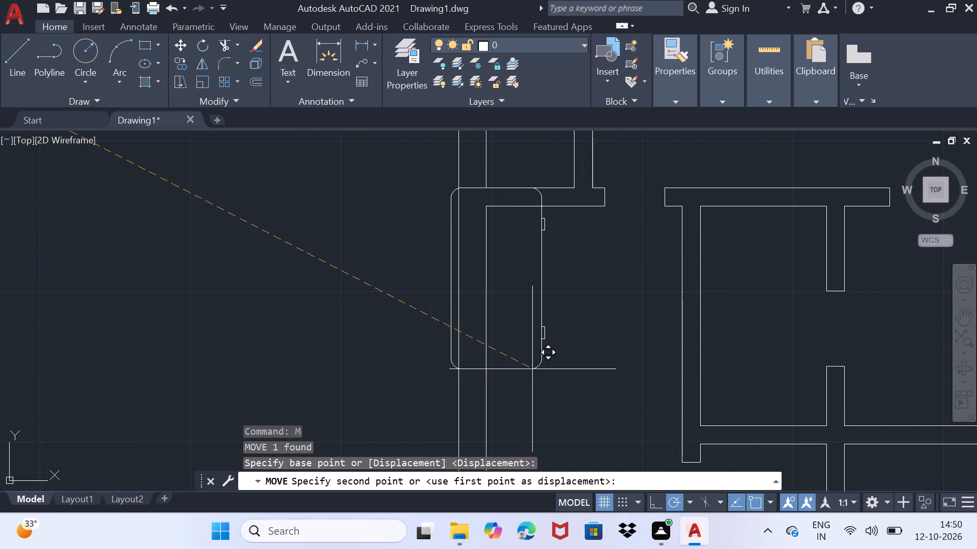
middle_drag(532, 369, 516, 288)
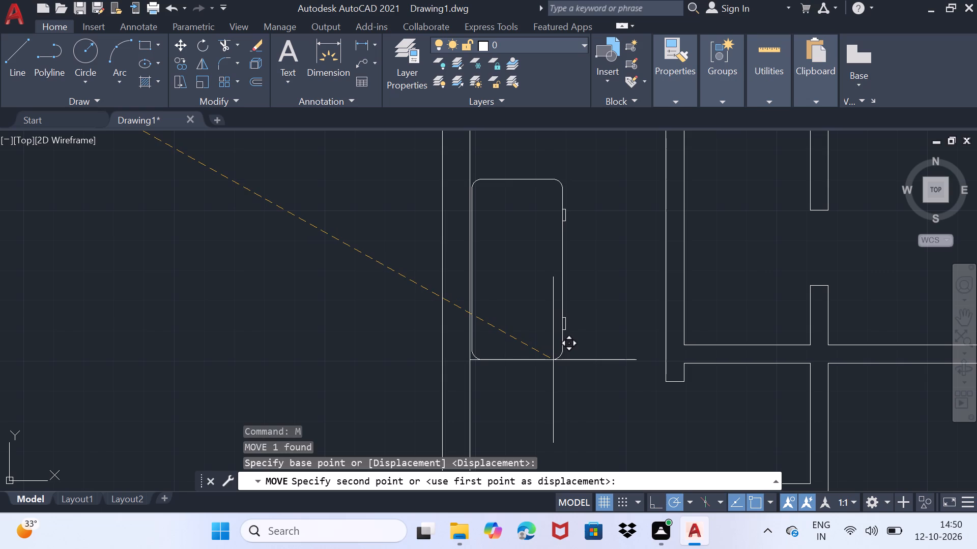
click(553, 360)
Move the small round block with the cross and diamond into the lower-left room, just below the rounded rectangular block.
scroll(553, 360, down, 2)
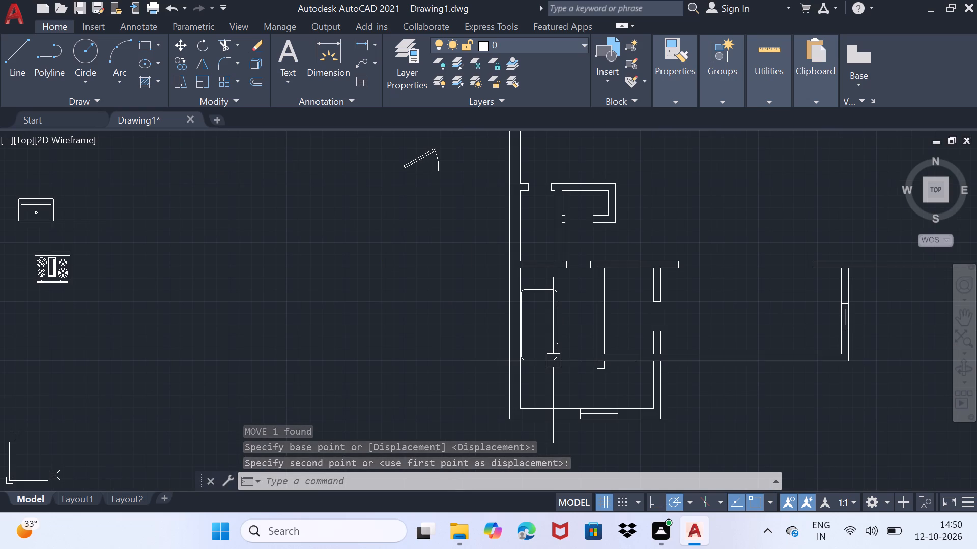
scroll(553, 360, down, 1)
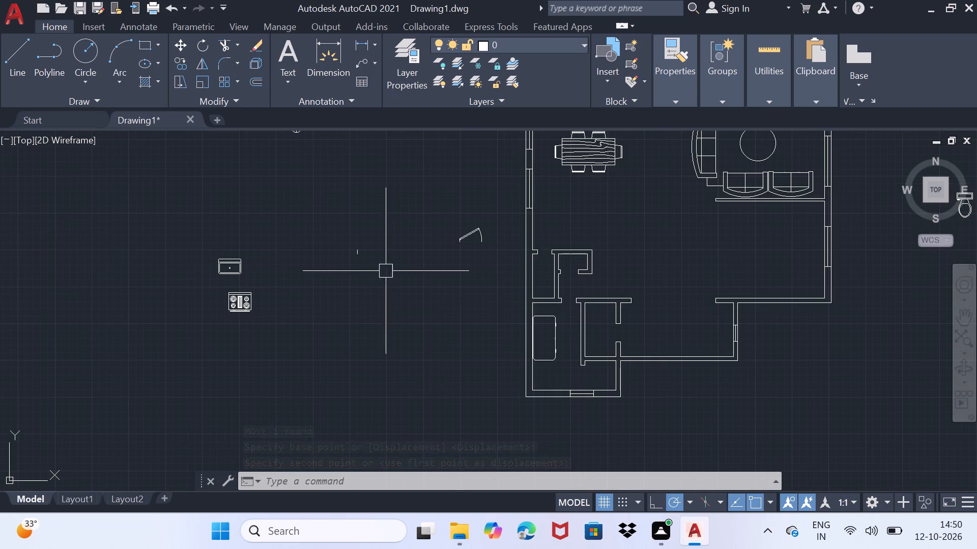
scroll(356, 267, up, 1)
middle_drag(357, 267, 395, 382)
click(302, 166)
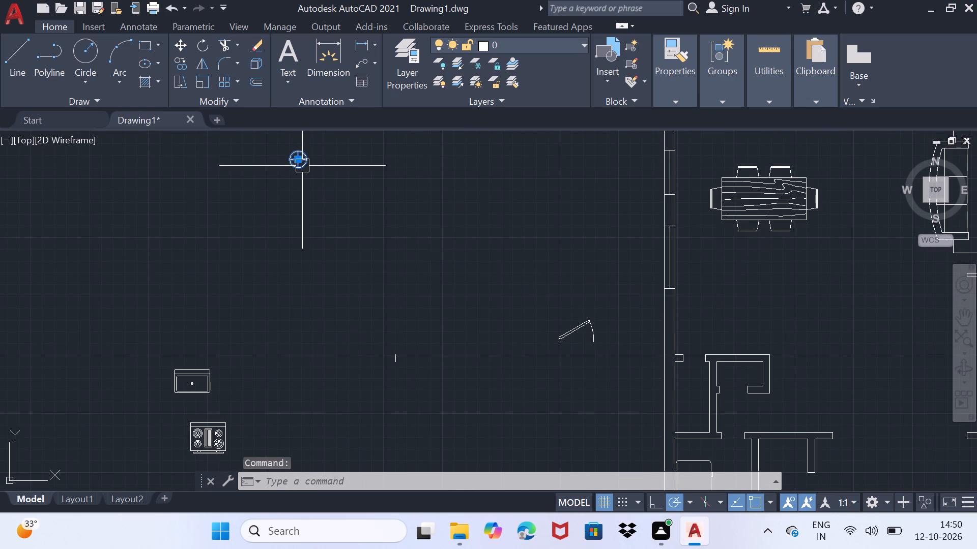
key(m)
key(Return)
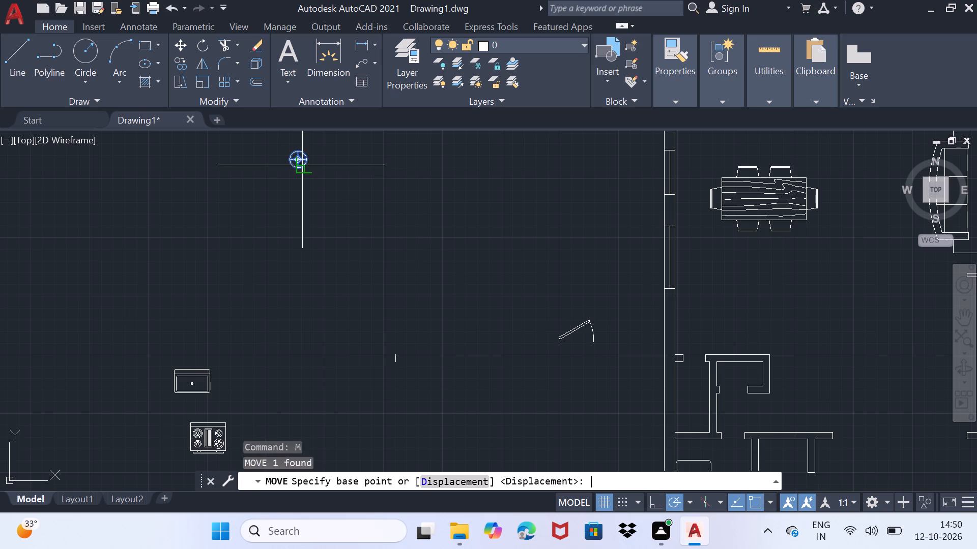
click(302, 165)
scroll(343, 251, down, 2)
scroll(482, 378, up, 2)
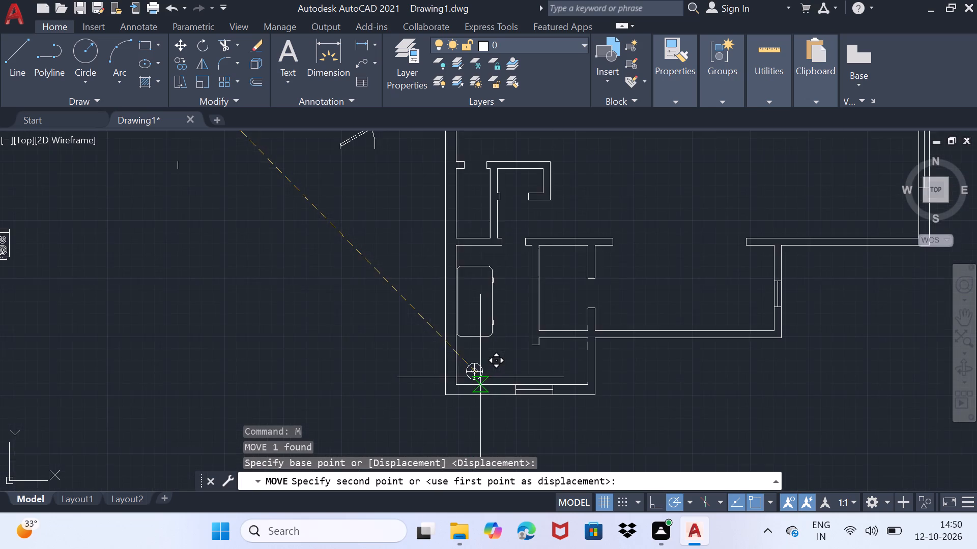
scroll(477, 376, up, 3)
click(475, 299)
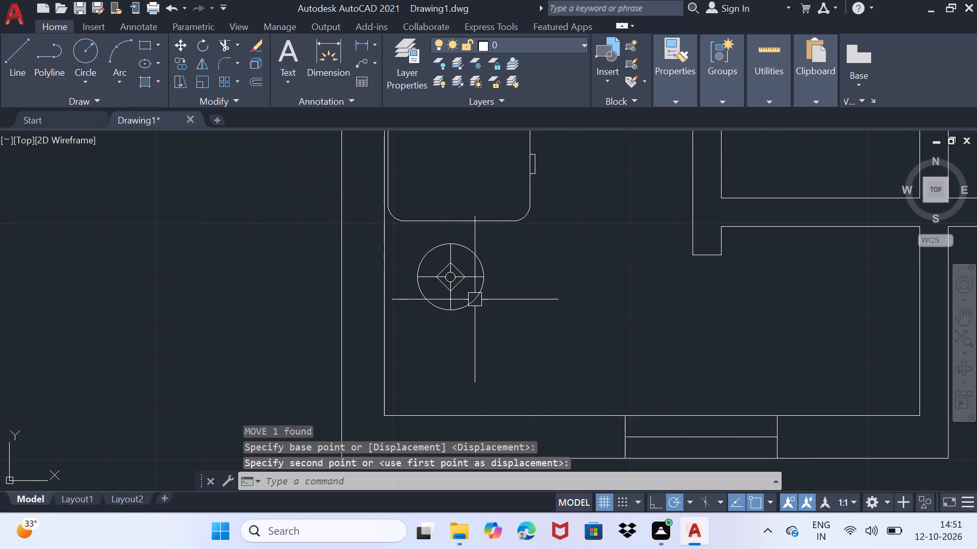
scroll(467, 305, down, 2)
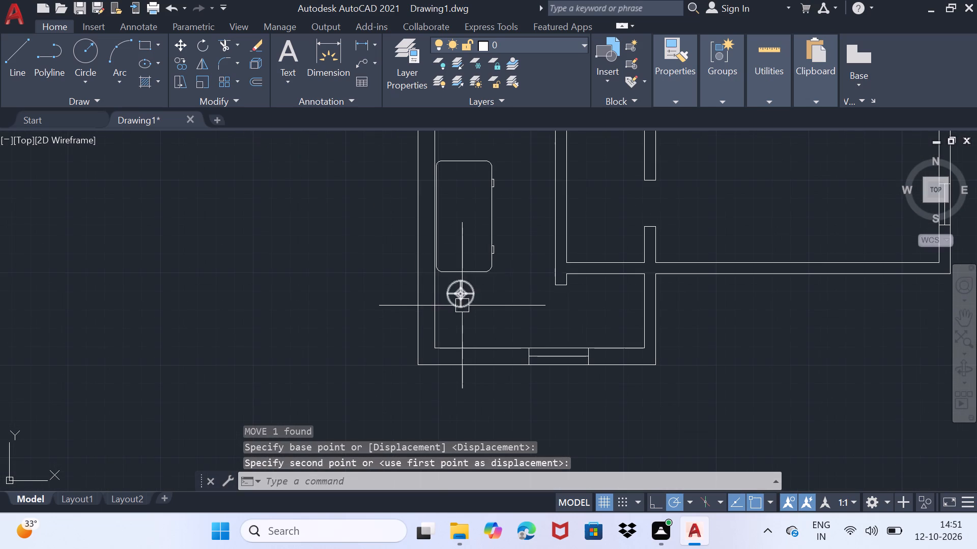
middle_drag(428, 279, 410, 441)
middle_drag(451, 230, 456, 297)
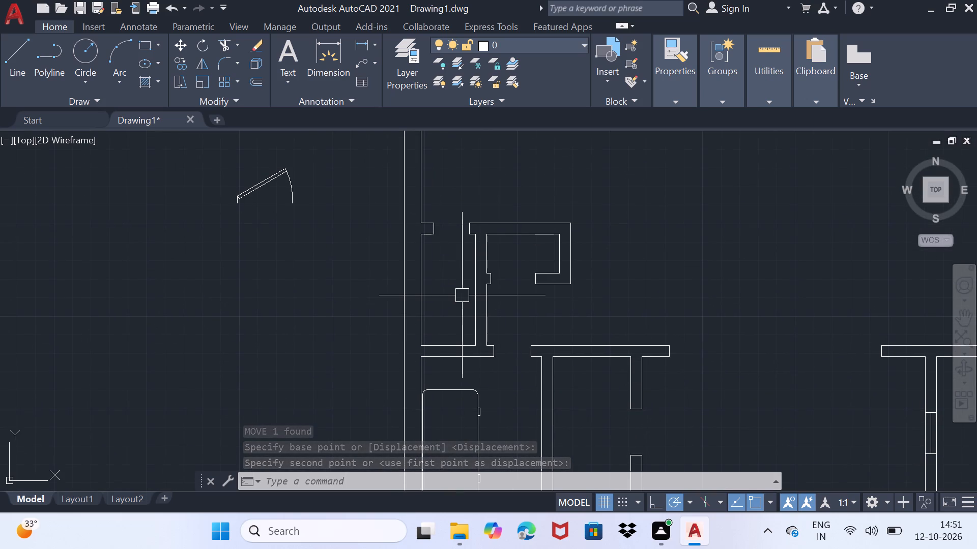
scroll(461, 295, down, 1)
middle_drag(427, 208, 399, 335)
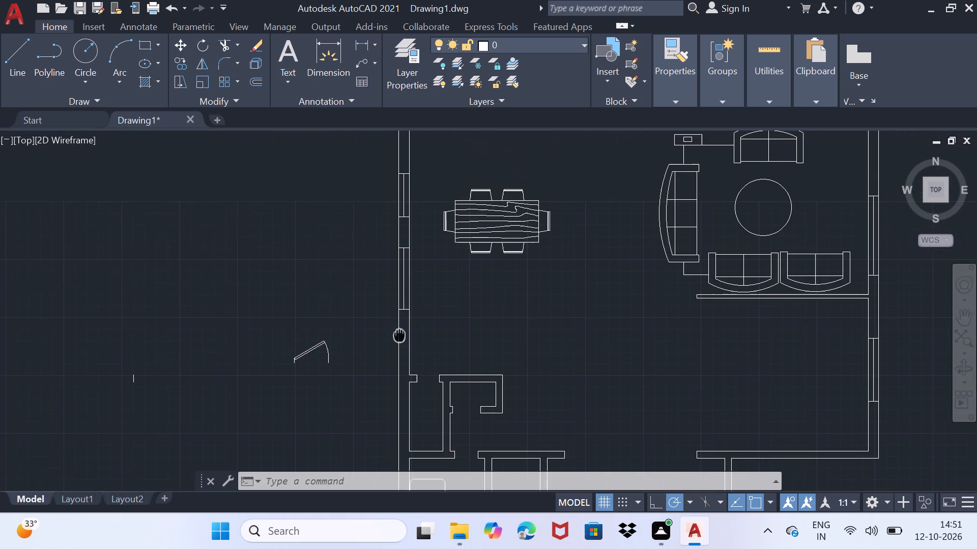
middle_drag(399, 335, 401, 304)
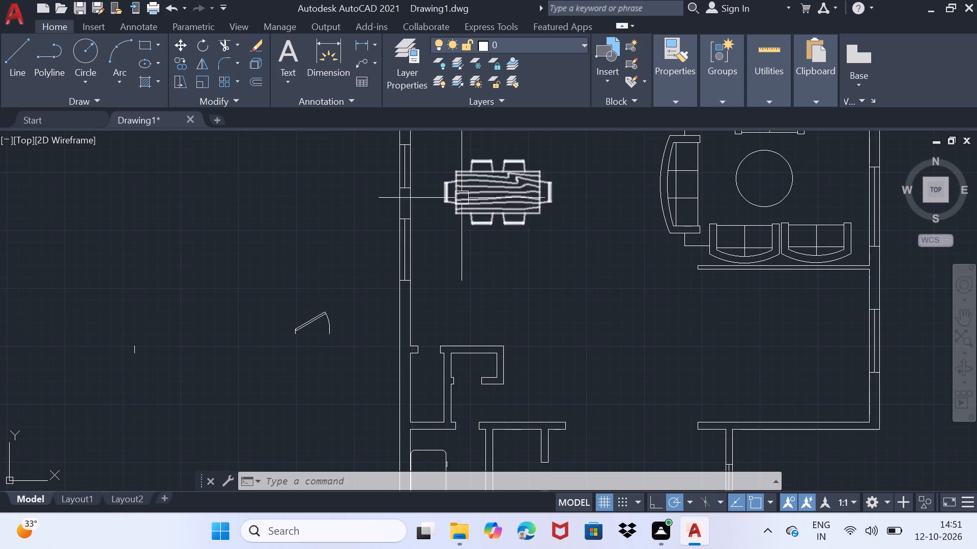
Rotate the living area's wood-grain dining table about 271° around the outer edge of its right-end chair so it stands upright.
click(462, 198)
click(203, 44)
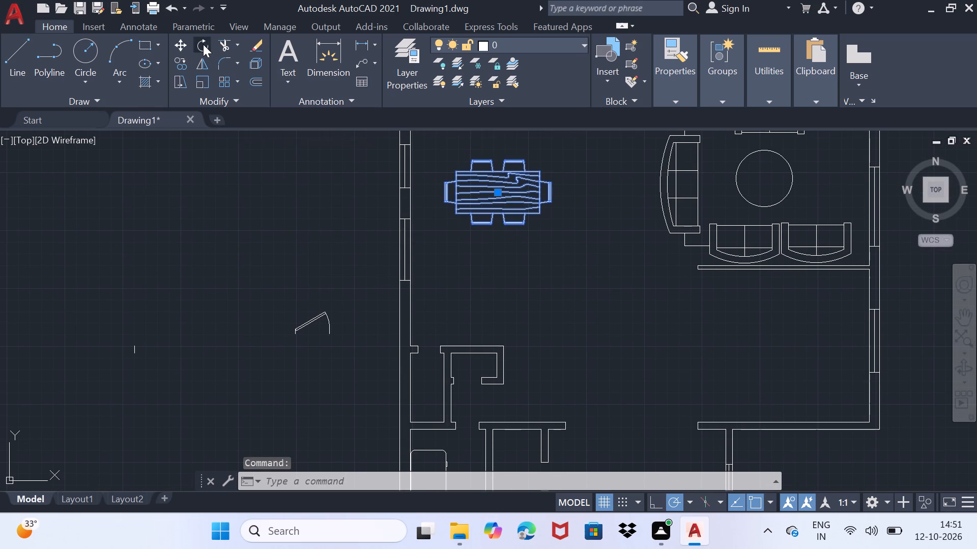
click(554, 192)
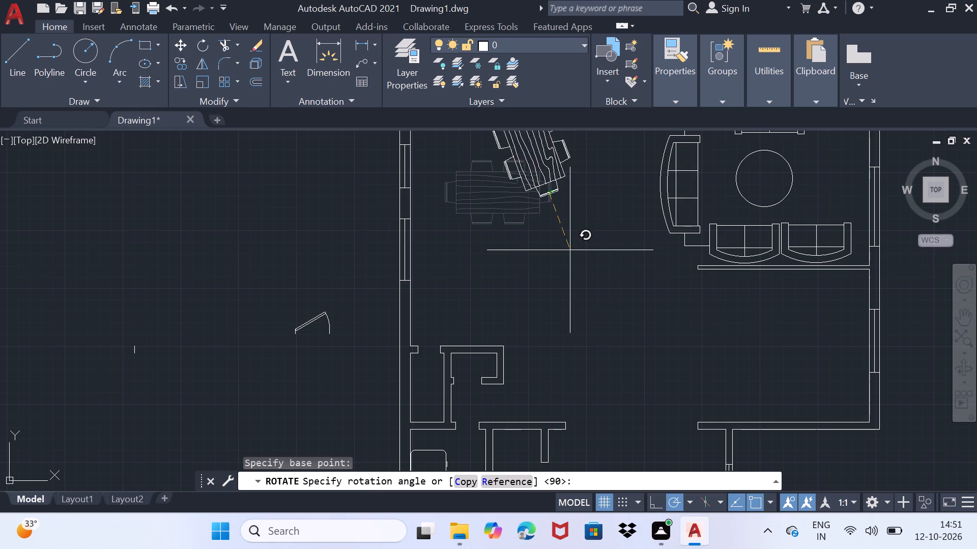
click(553, 262)
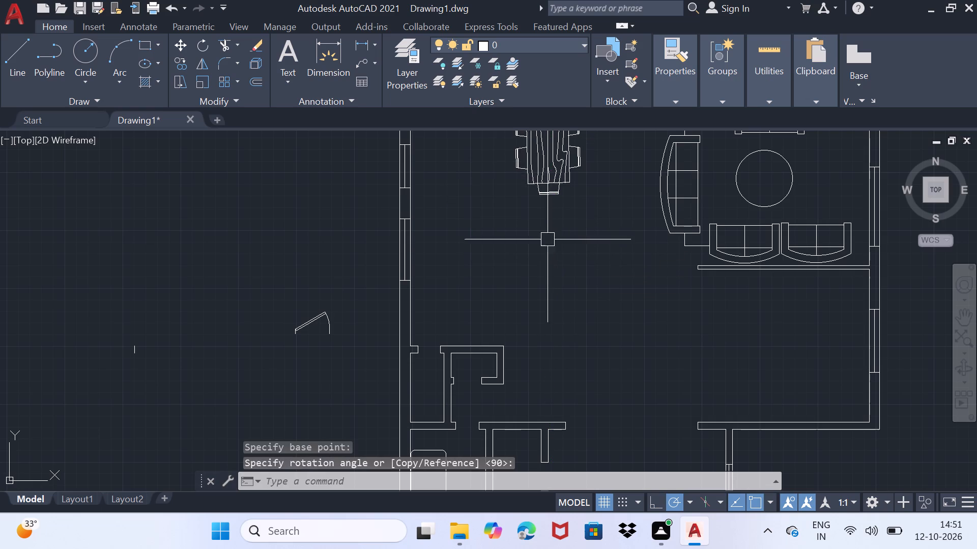
Move the upright dining table down and slightly left into the open area between the windowed left wall and the curved sofa.
click(529, 161)
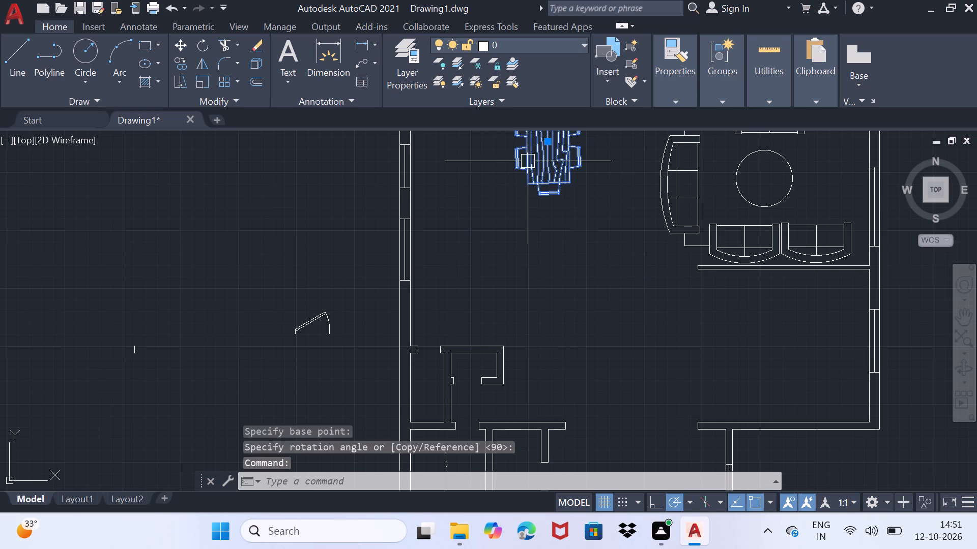
key(m)
key(Return)
click(533, 166)
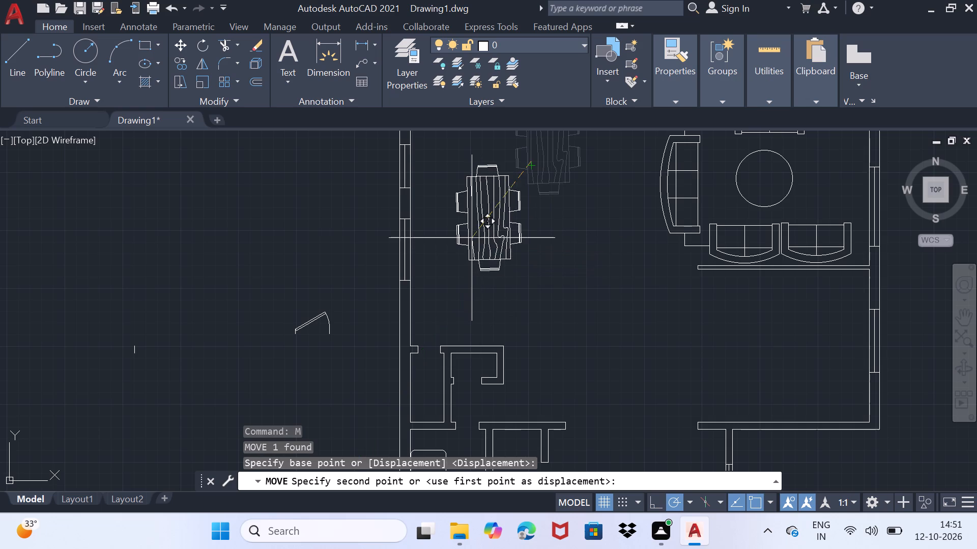
click(510, 218)
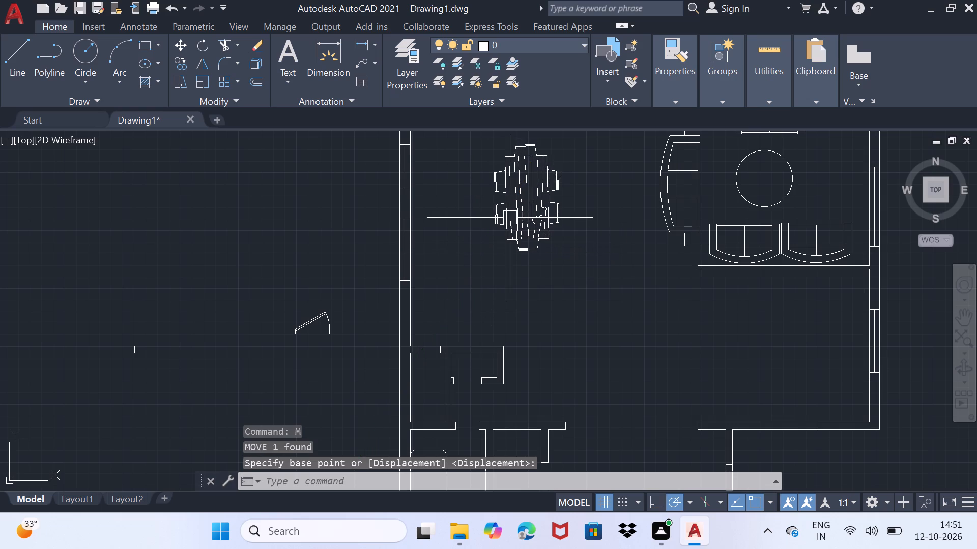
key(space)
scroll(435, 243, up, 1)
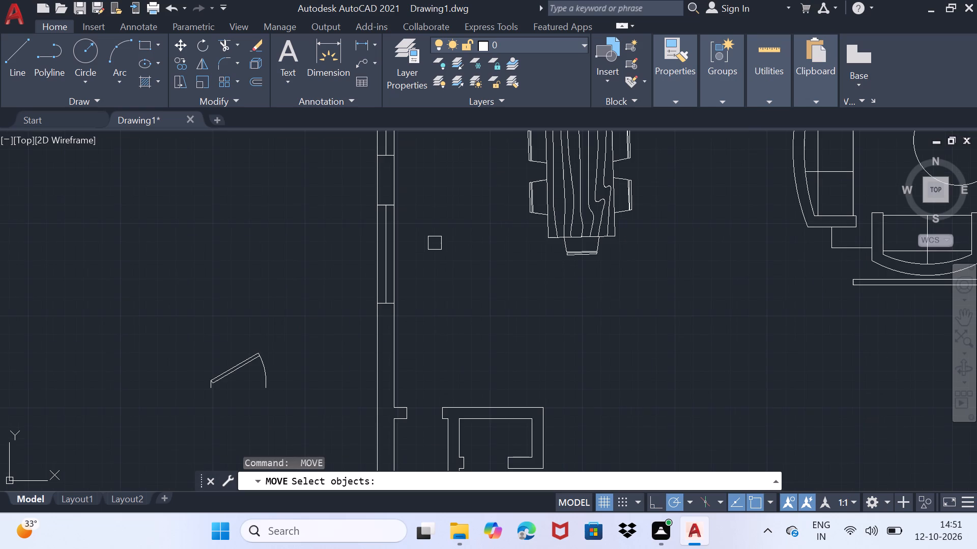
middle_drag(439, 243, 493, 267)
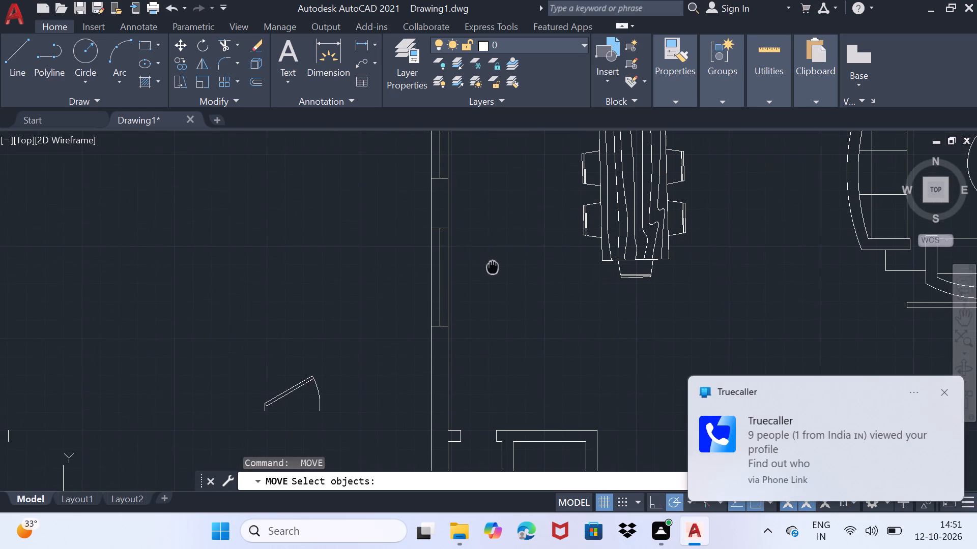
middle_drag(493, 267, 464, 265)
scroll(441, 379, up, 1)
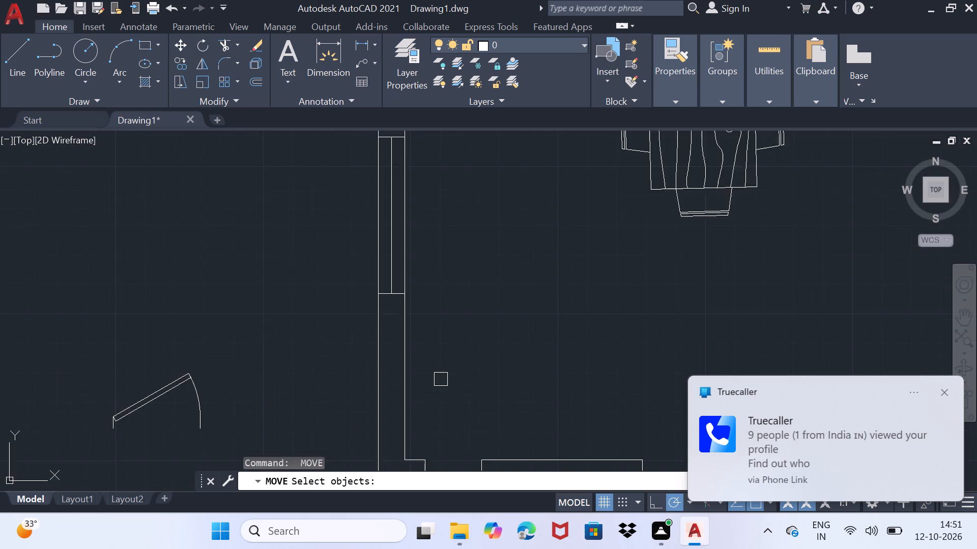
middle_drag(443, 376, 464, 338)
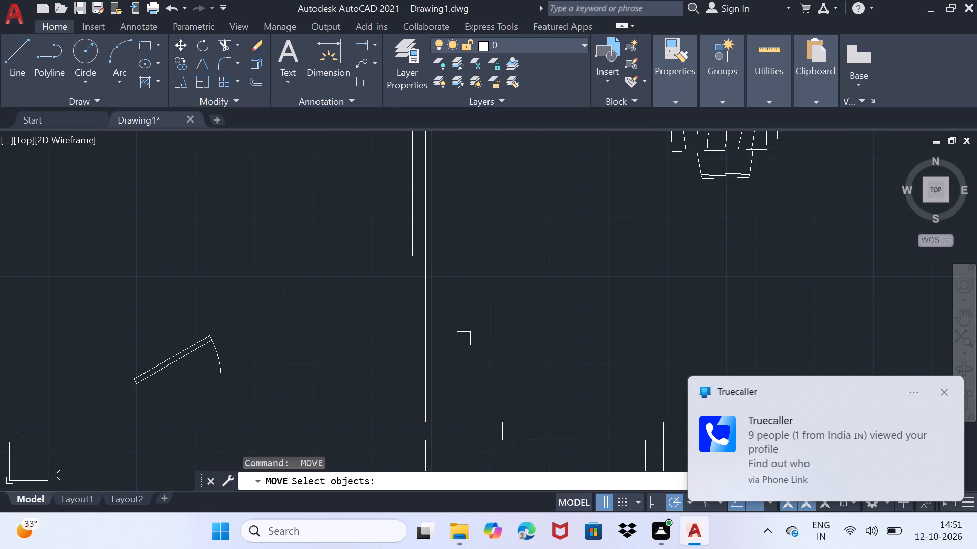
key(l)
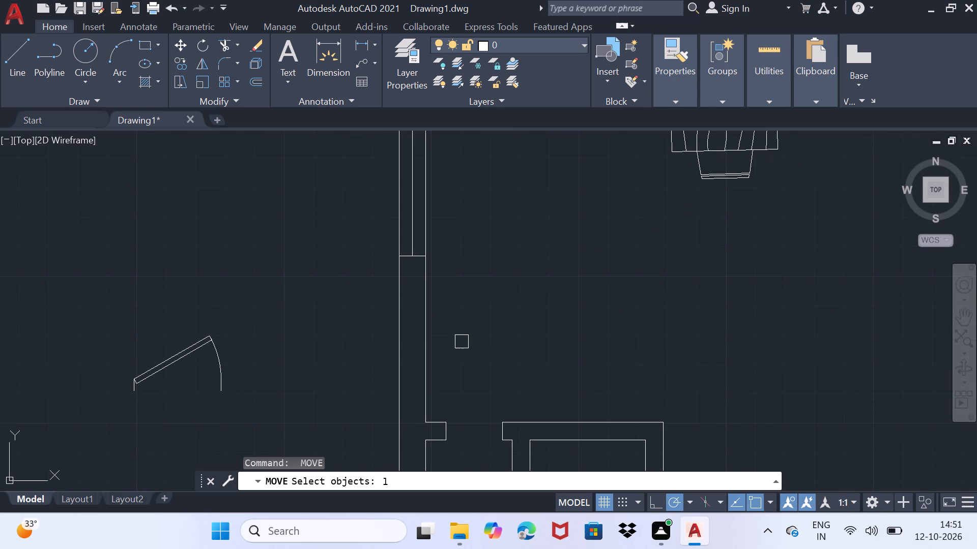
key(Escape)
Draw a vertical line about 12'-10" up from the short wall stub's upper corner beside the left wall, and close it across to the wall's inner face.
key(l)
key(Return)
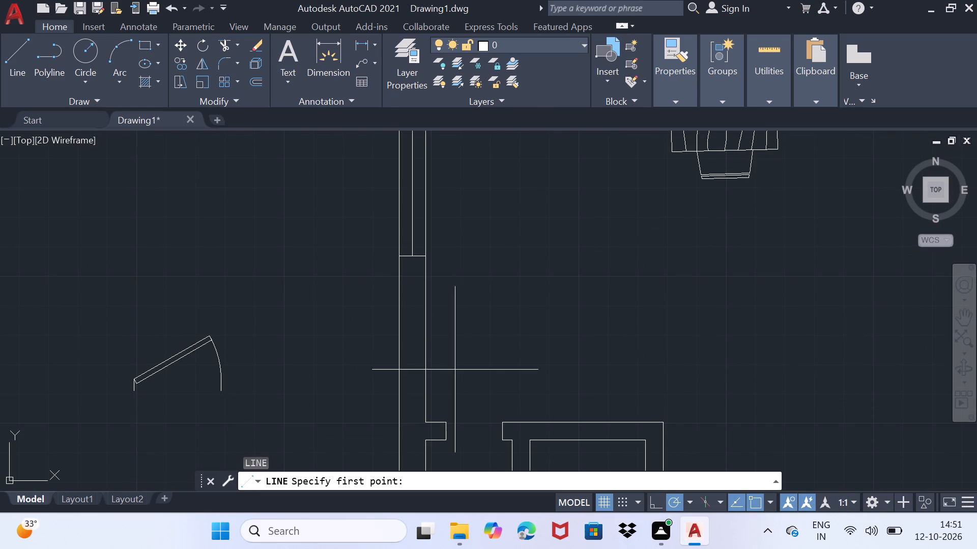
scroll(454, 375, down, 1)
click(448, 405)
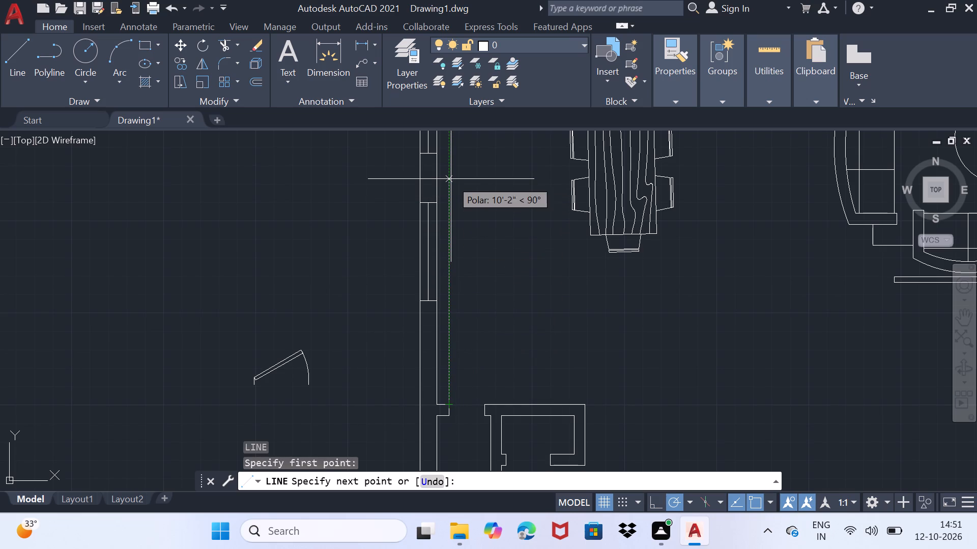
middle_drag(451, 169, 368, 282)
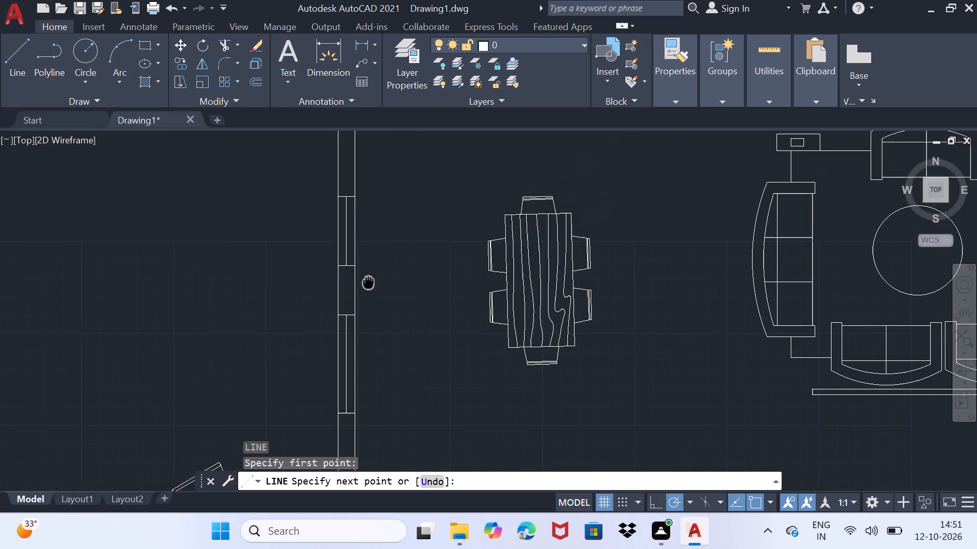
middle_drag(368, 282, 366, 284)
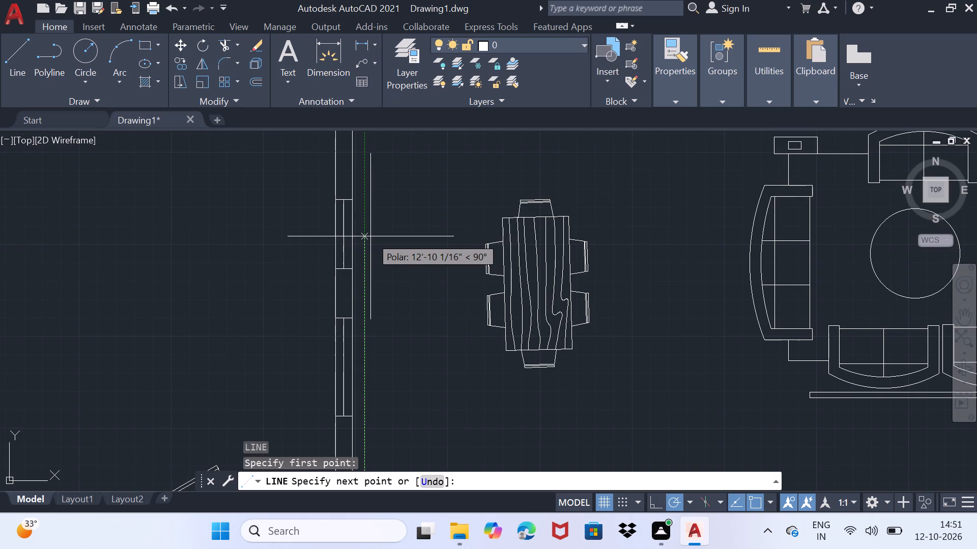
click(370, 236)
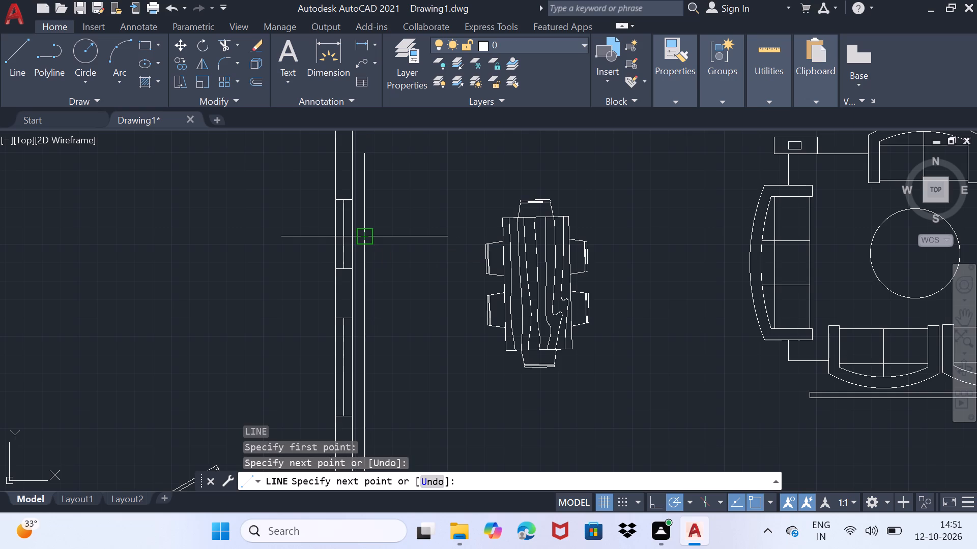
click(354, 237)
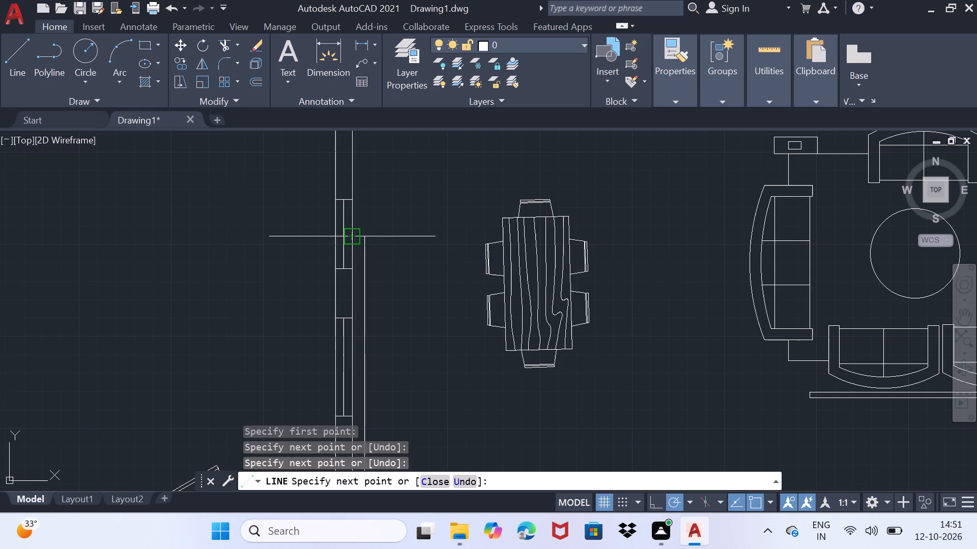
key(space)
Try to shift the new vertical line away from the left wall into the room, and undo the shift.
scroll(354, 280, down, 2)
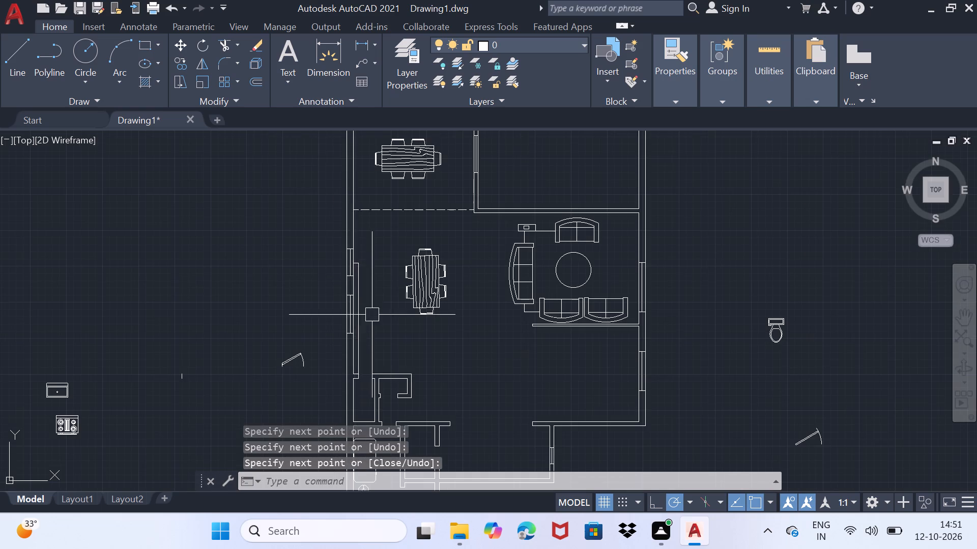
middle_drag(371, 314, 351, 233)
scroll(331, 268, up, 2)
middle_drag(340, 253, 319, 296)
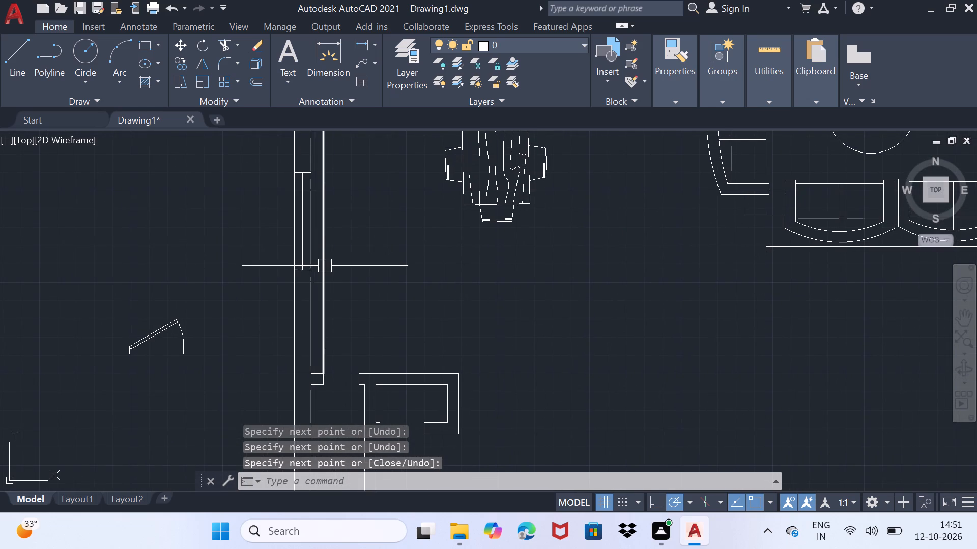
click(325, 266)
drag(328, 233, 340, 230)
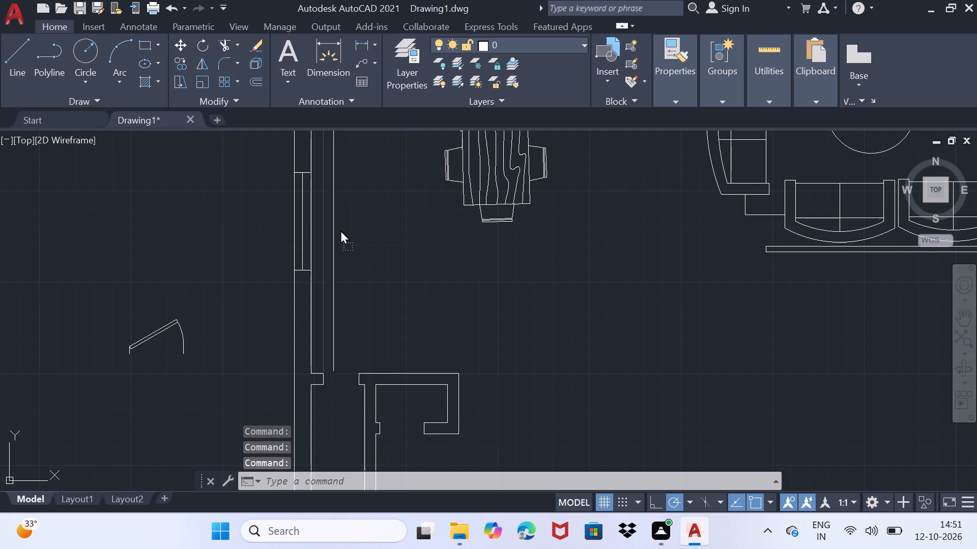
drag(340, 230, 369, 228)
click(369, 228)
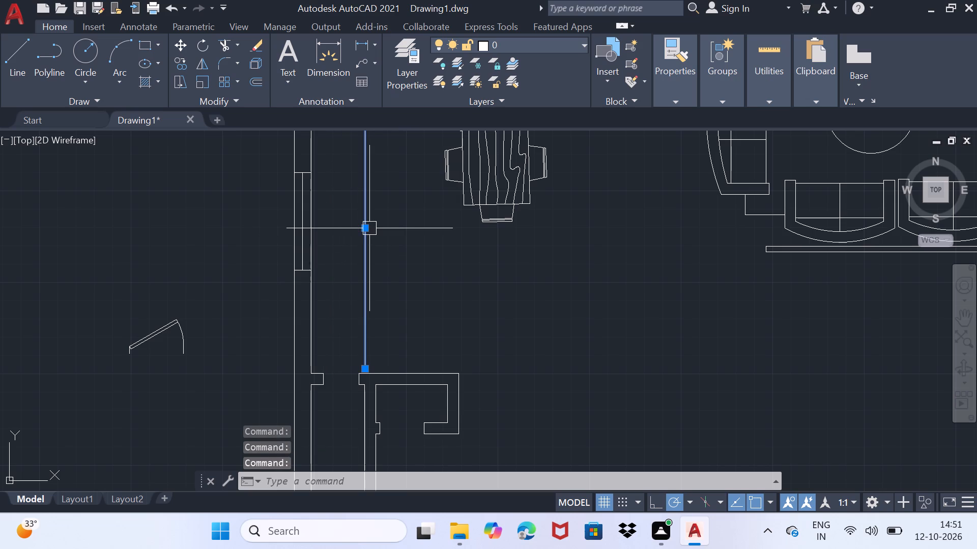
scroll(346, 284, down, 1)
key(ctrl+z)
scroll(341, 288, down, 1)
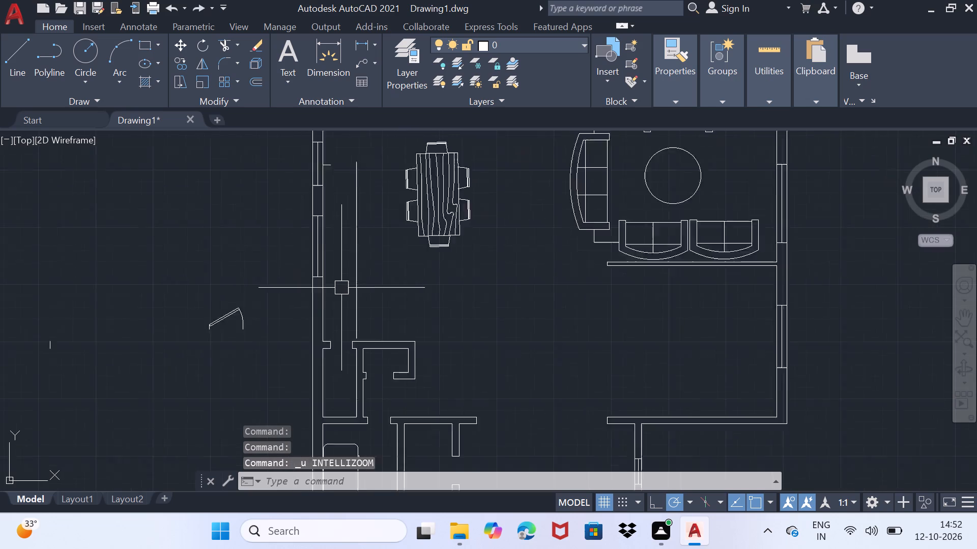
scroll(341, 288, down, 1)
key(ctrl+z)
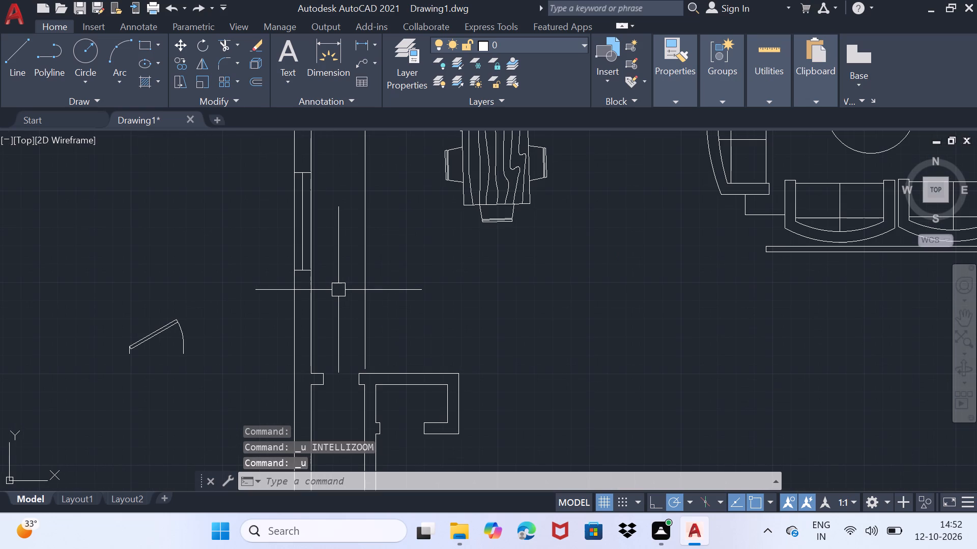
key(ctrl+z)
Rotate the sink and stove blocks outside the plan together by 90° counterclockwise about the stove's upper-right corner.
scroll(318, 299, up, 1)
middle_drag(320, 298, 394, 299)
scroll(394, 299, down, 2)
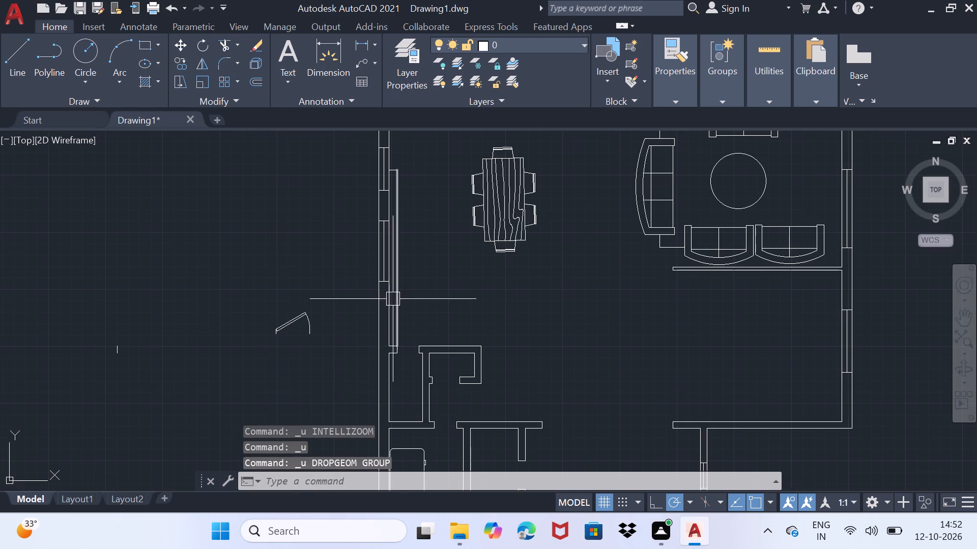
scroll(364, 349, down, 2)
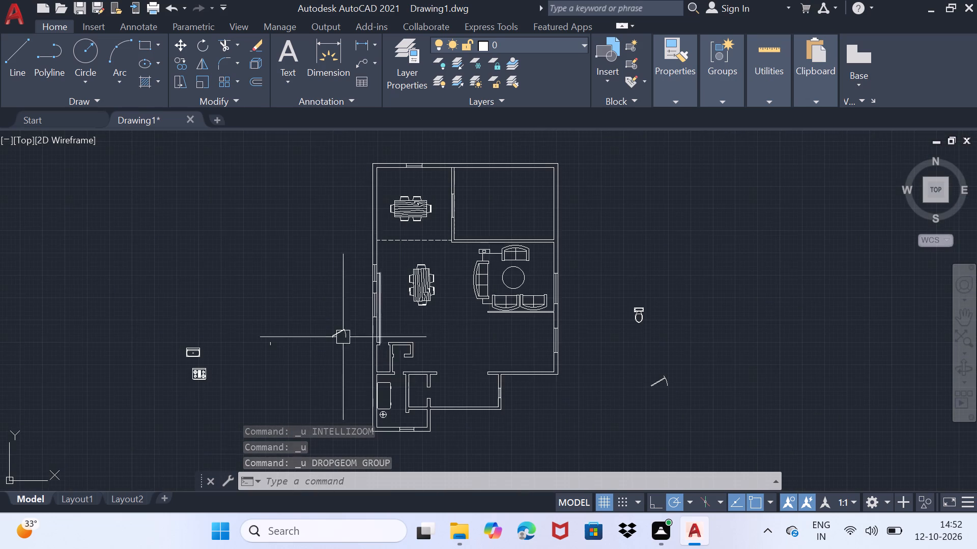
middle_drag(319, 350, 361, 292)
scroll(239, 281, up, 2)
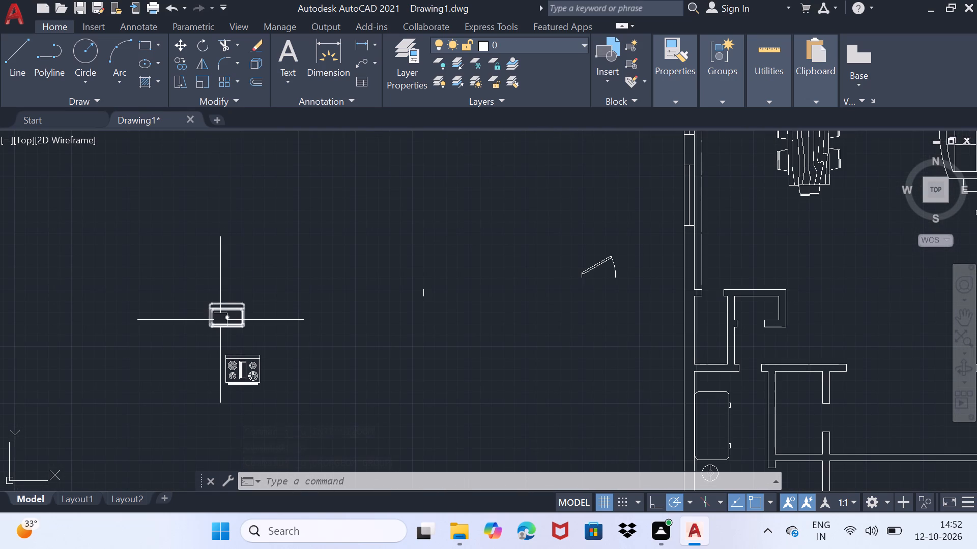
click(220, 320)
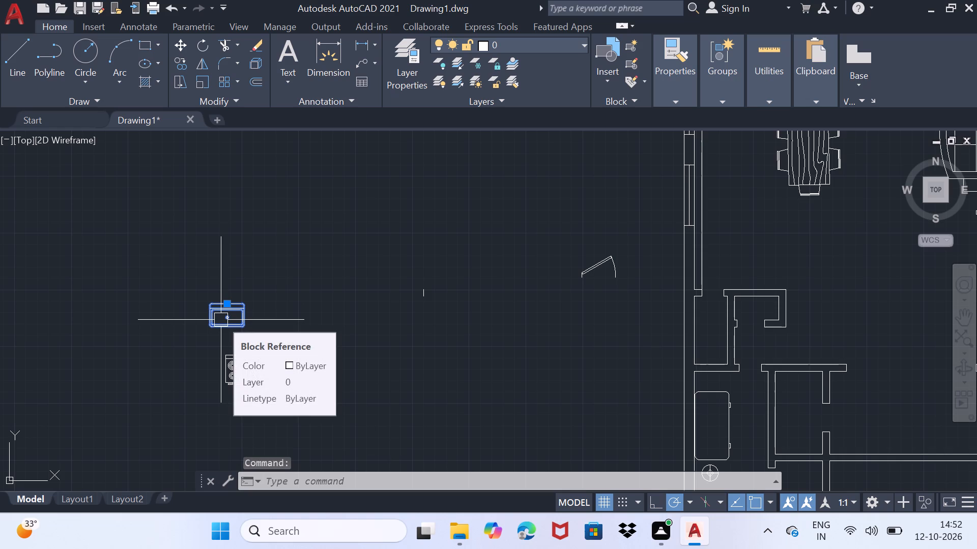
click(234, 368)
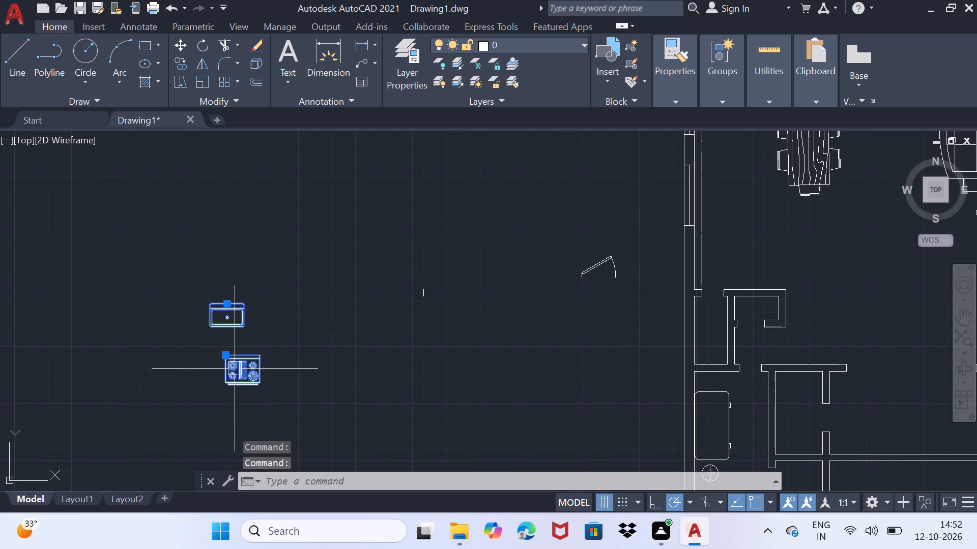
click(205, 41)
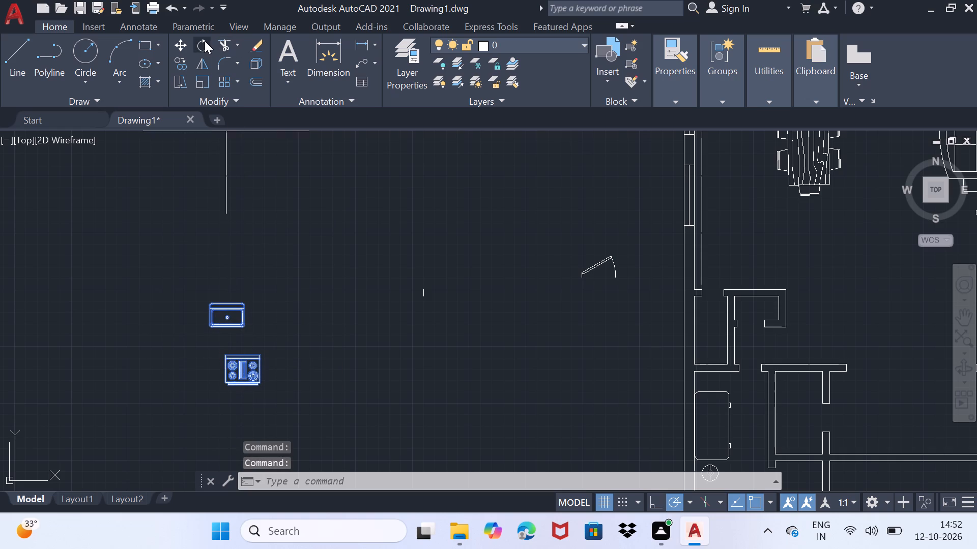
click(258, 352)
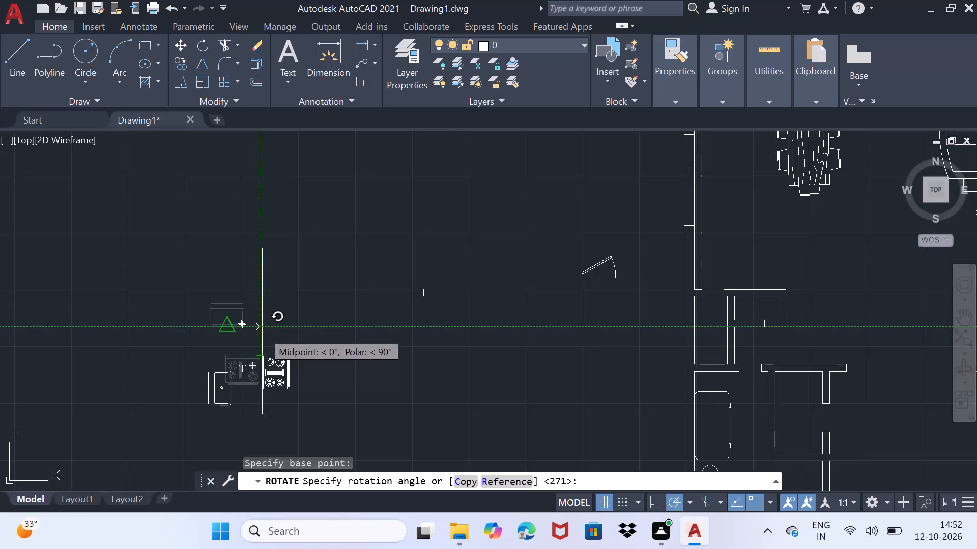
click(262, 331)
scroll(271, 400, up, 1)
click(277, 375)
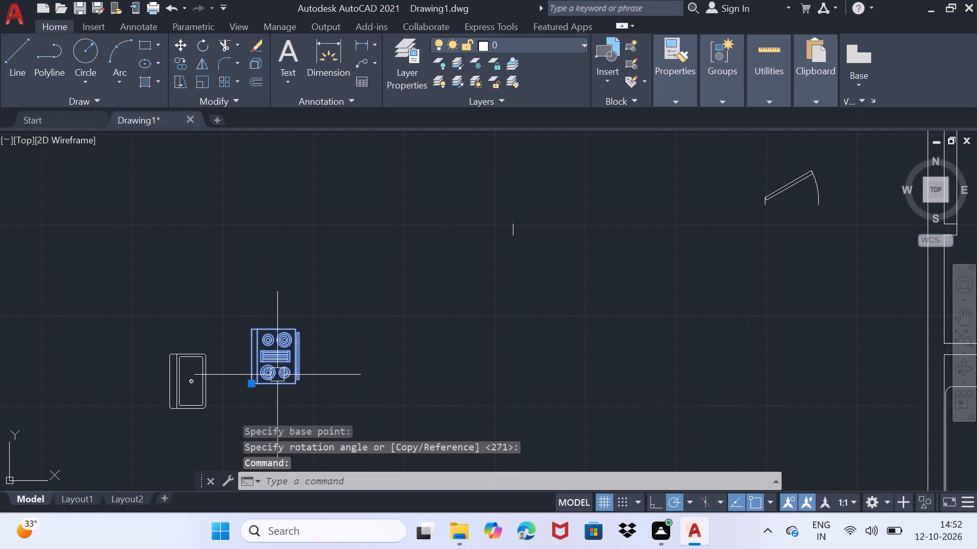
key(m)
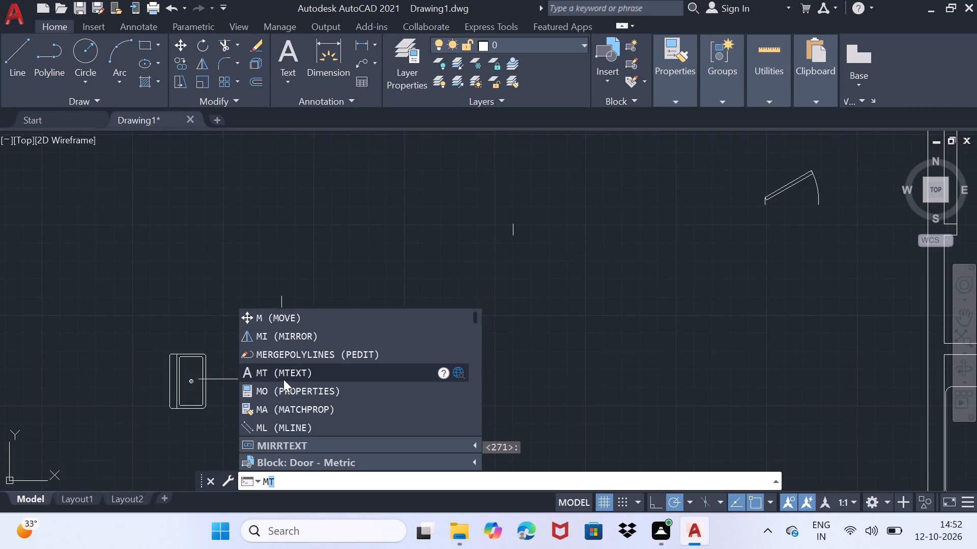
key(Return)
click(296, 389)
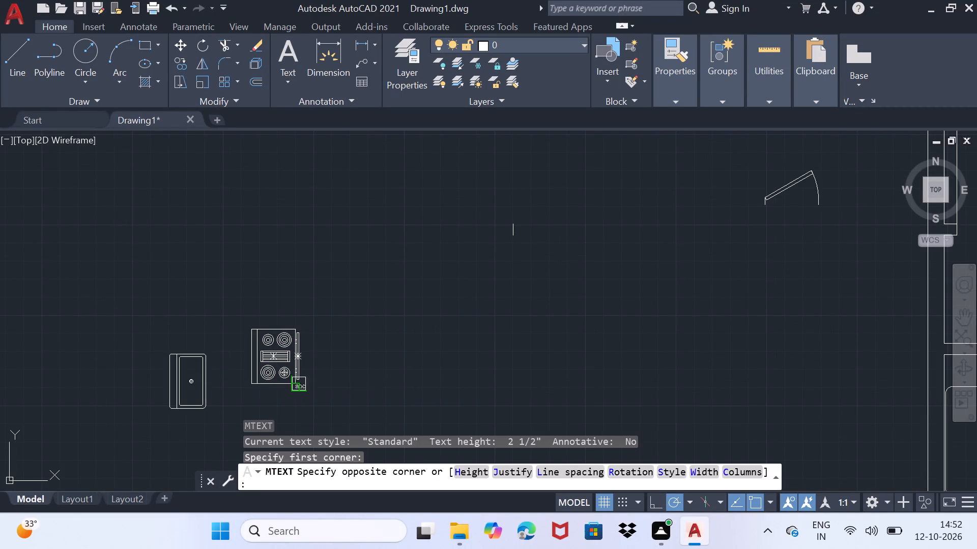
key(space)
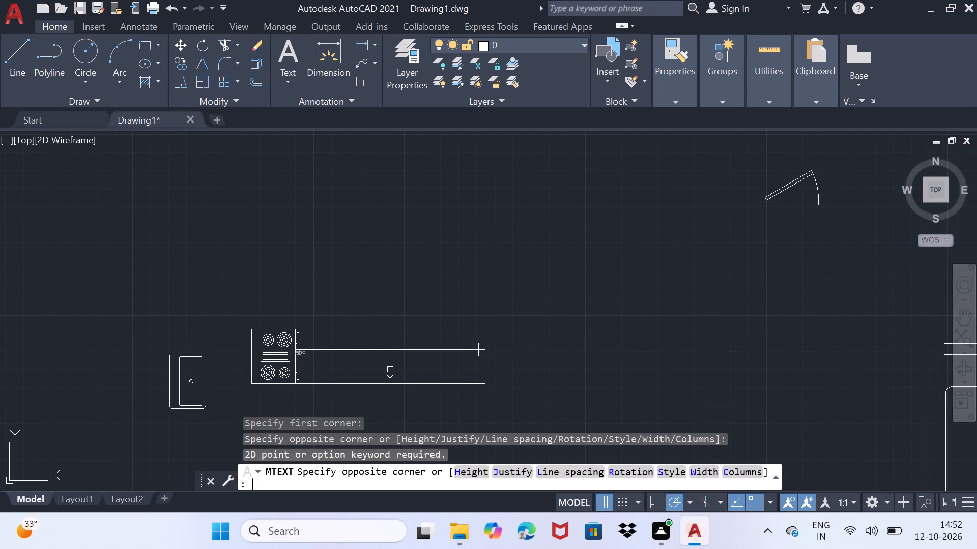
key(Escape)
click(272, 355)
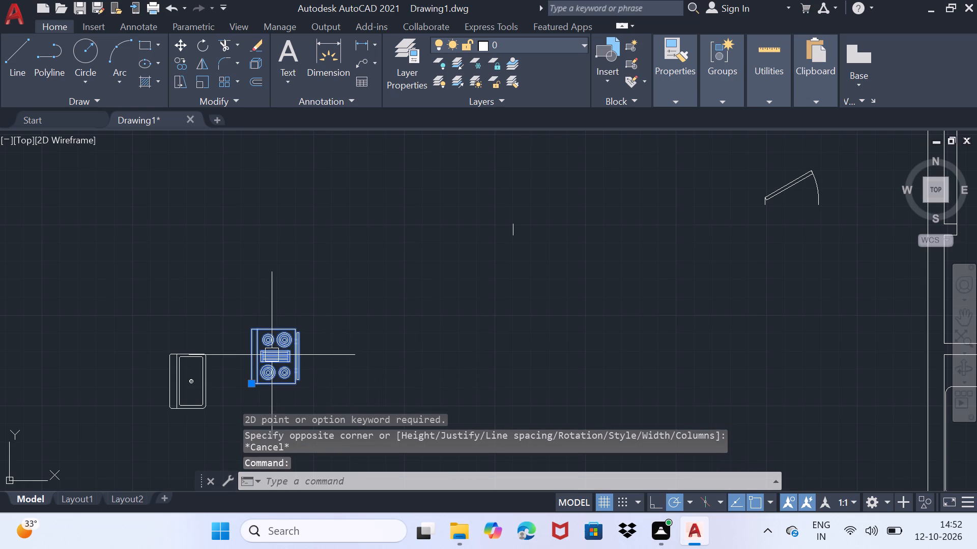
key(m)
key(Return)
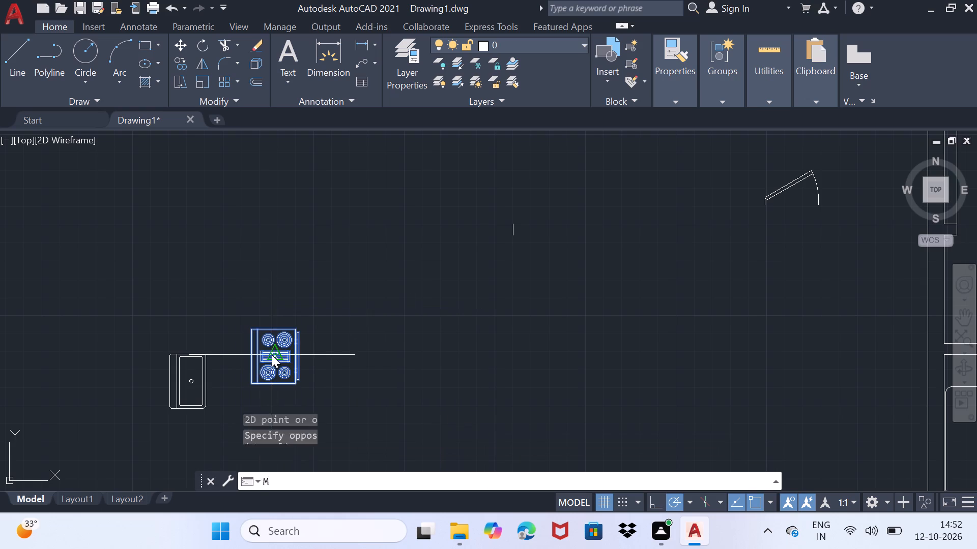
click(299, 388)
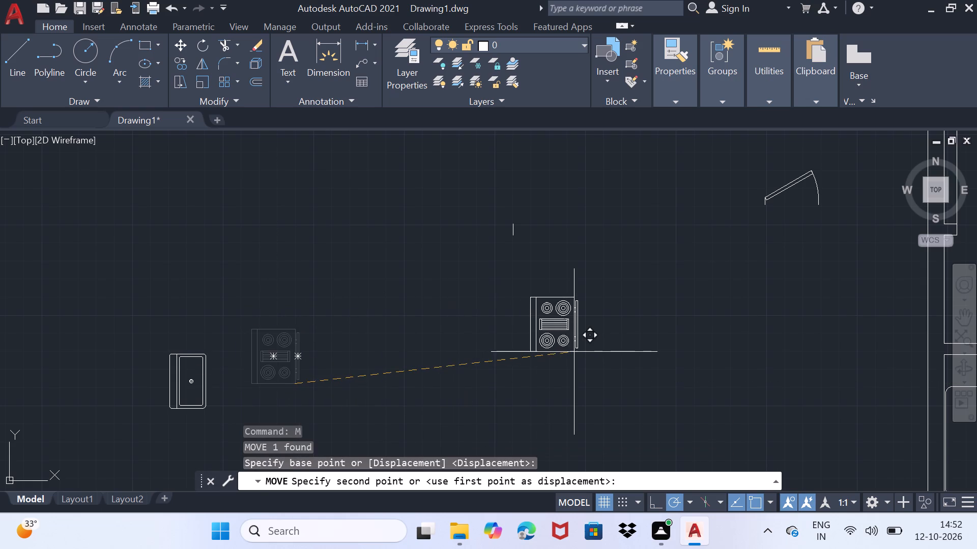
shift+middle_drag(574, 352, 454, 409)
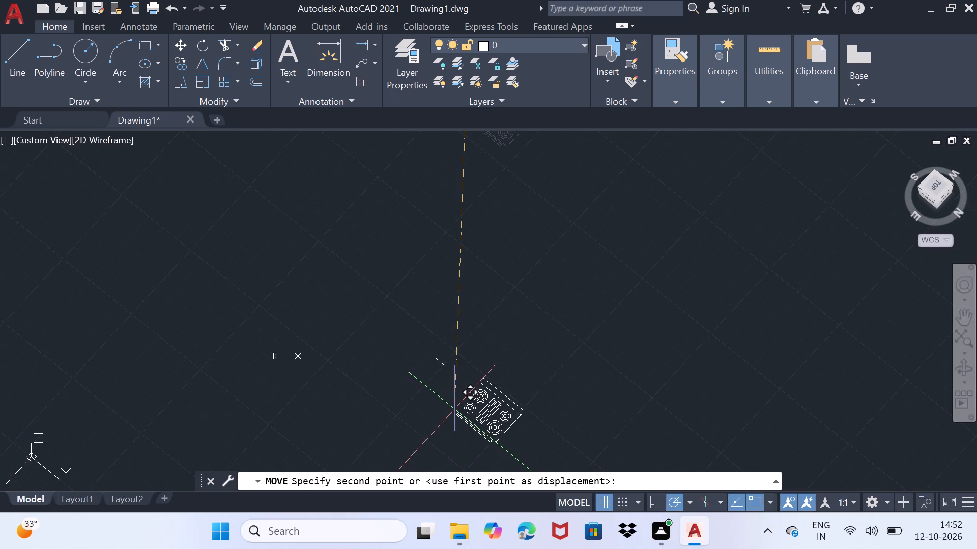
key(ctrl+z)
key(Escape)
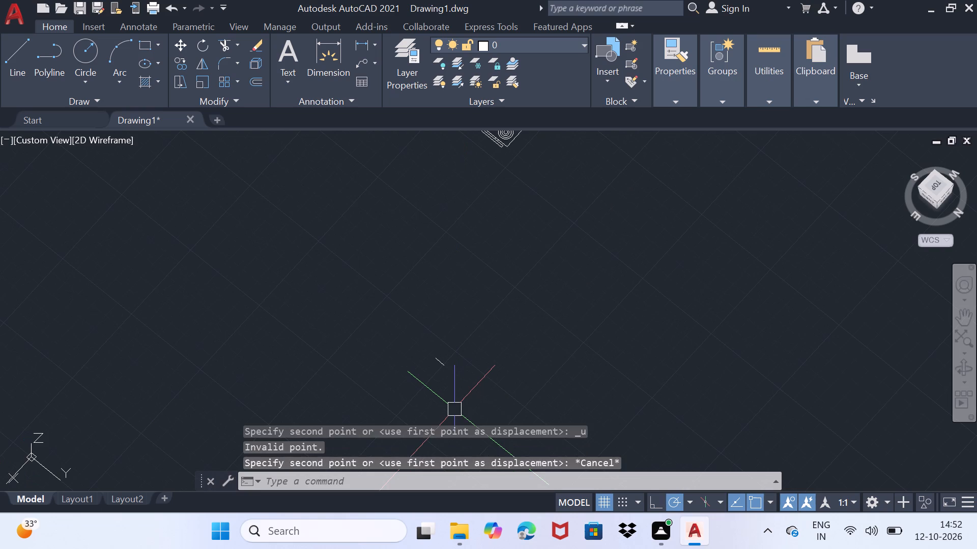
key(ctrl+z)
Move the stove block onto the counter strip, its back against the left wall's inner face between the two windows.
click(273, 367)
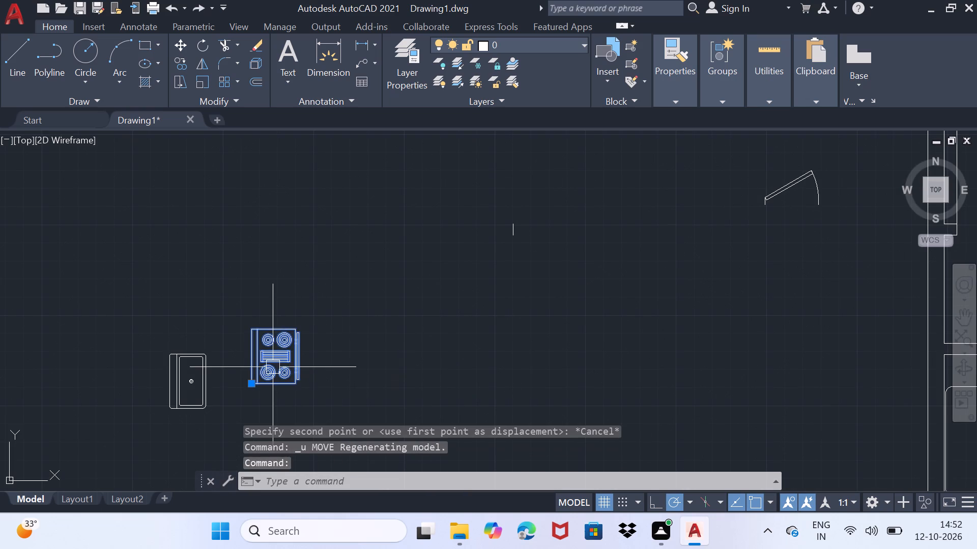
key(m)
key(Return)
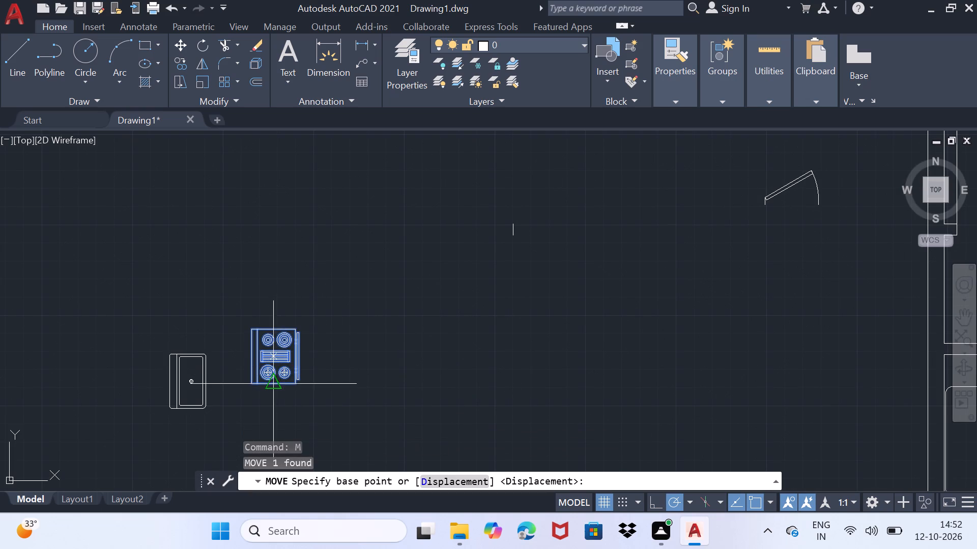
click(304, 383)
scroll(578, 339, down, 2)
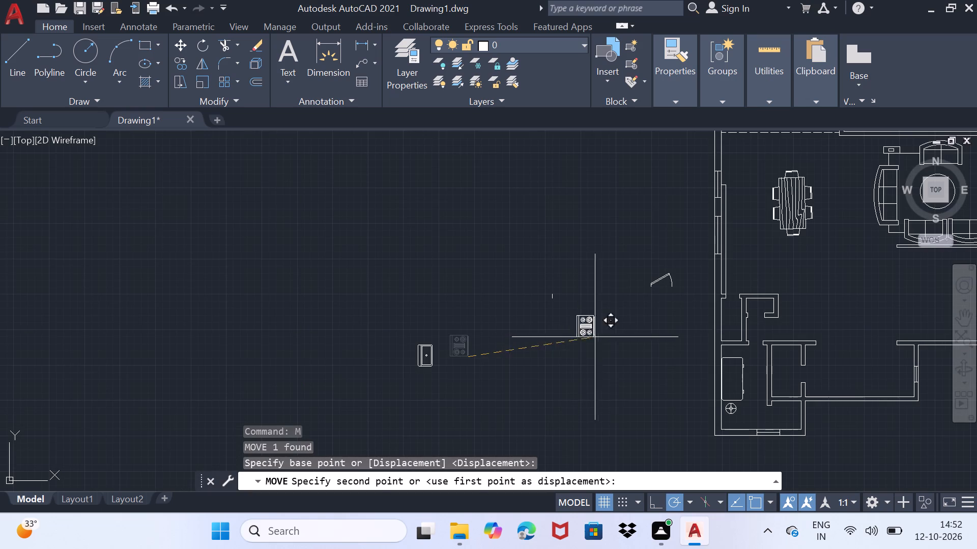
scroll(734, 280, up, 2)
middle_drag(721, 263, 661, 354)
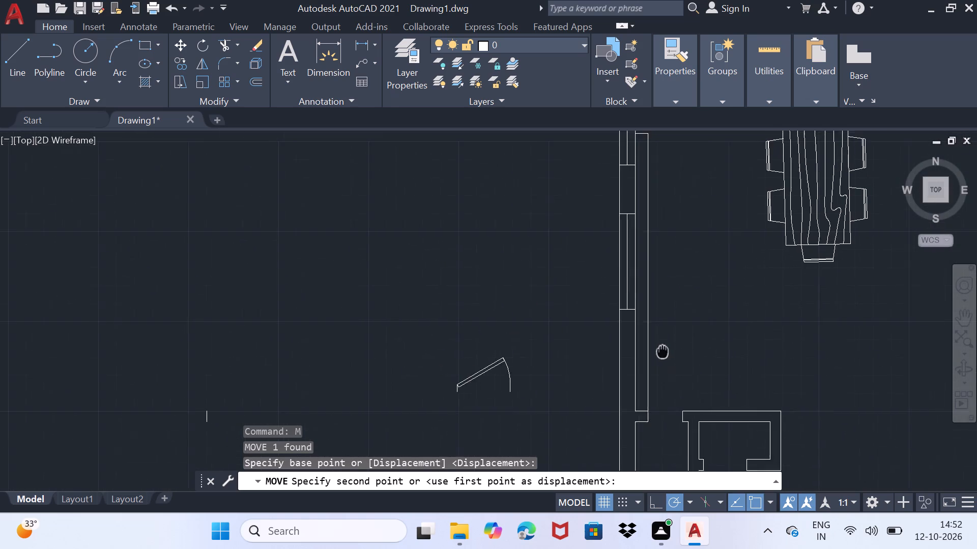
middle_drag(661, 354, 660, 356)
scroll(659, 257, up, 2)
middle_drag(672, 243, 646, 415)
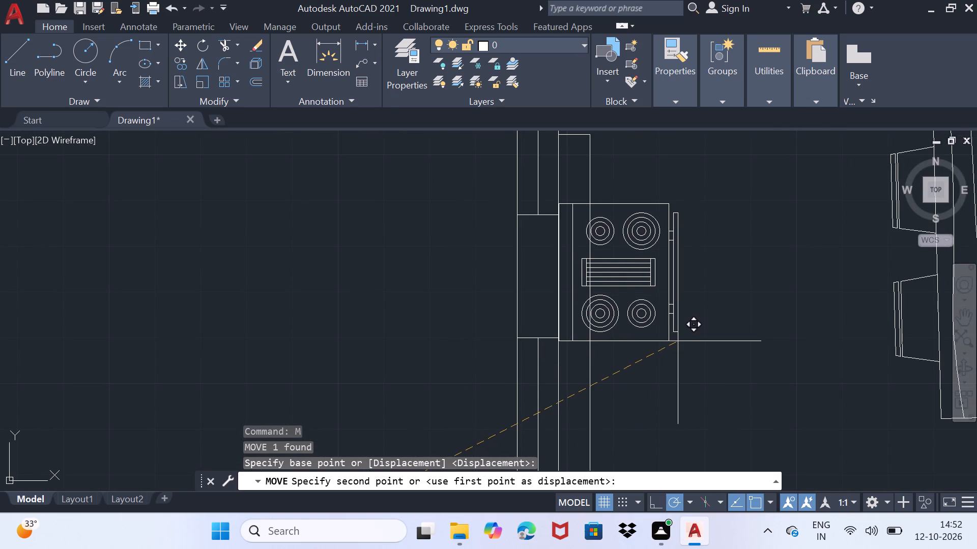
click(677, 342)
Move the sink block from outside the plan to the left wall's inner face, below the stove near the lower window's end.
scroll(668, 362, down, 3)
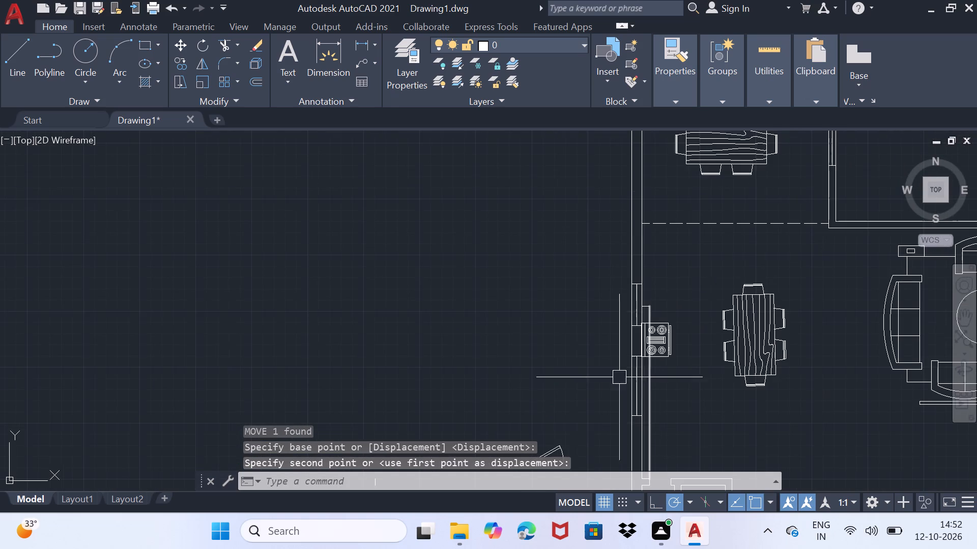
middle_drag(557, 378, 636, 234)
scroll(427, 343, up, 2)
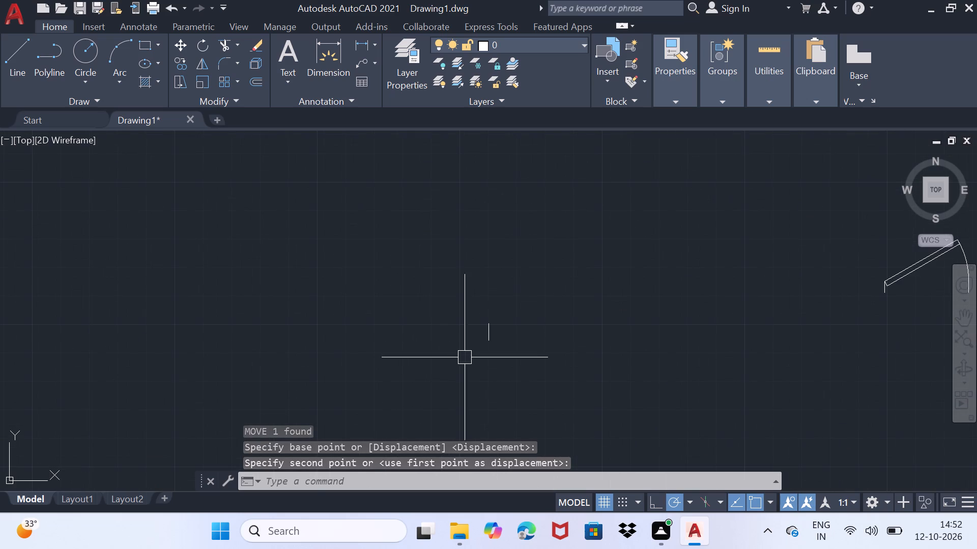
middle_drag(459, 355, 650, 206)
middle_drag(393, 325, 524, 223)
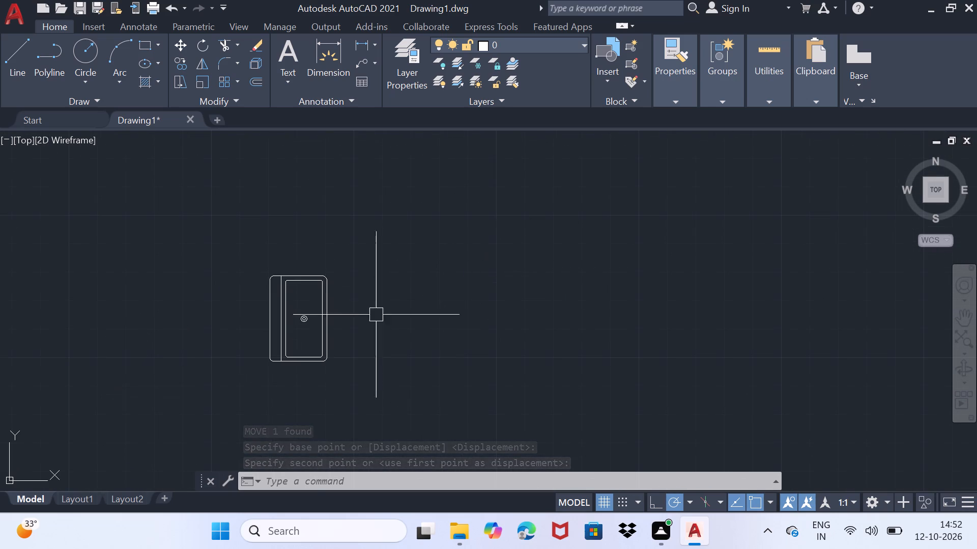
click(289, 347)
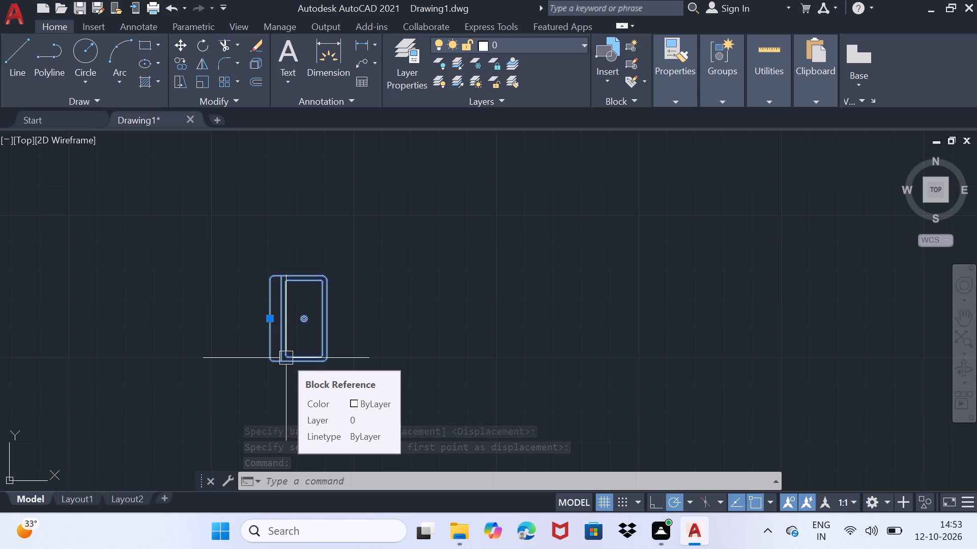
key(m)
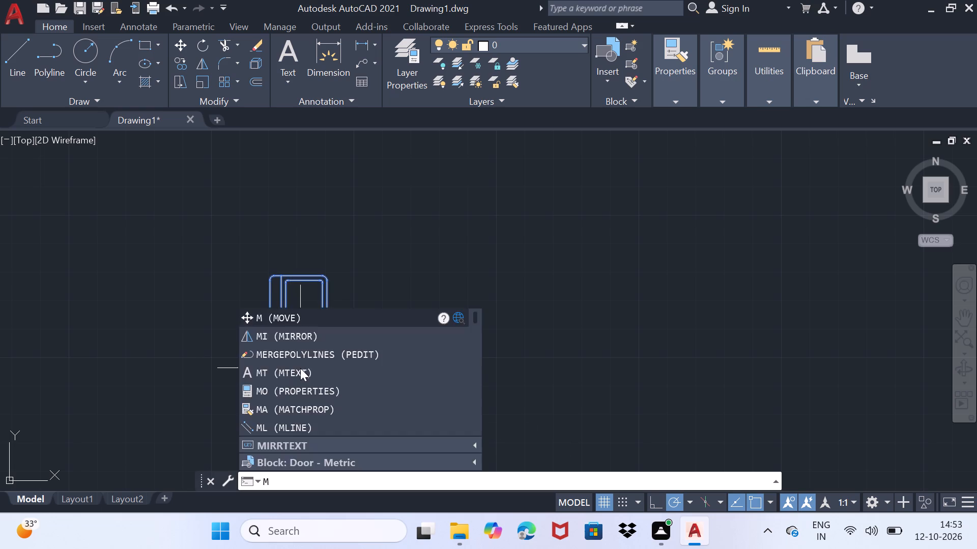
key(Return)
click(326, 361)
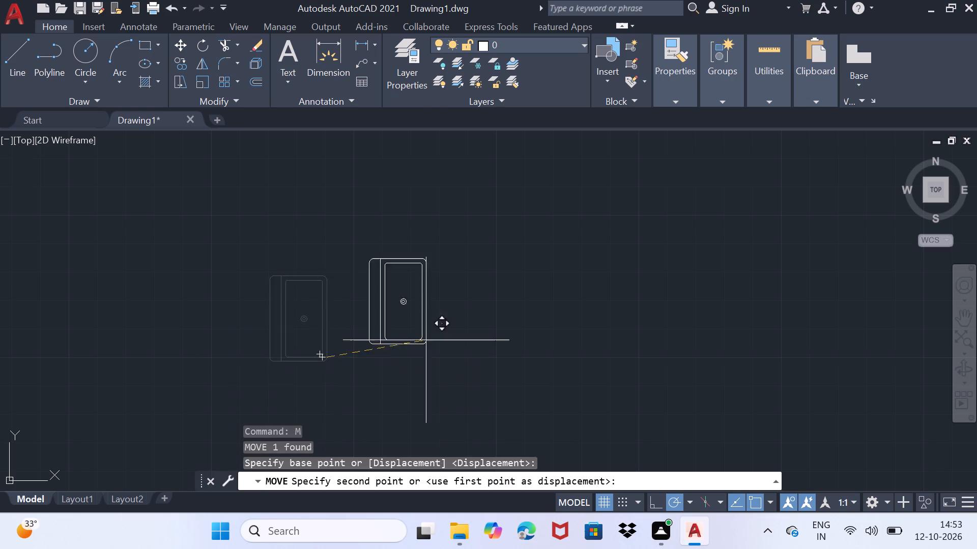
scroll(509, 336, down, 2)
middle_drag(610, 321, 256, 357)
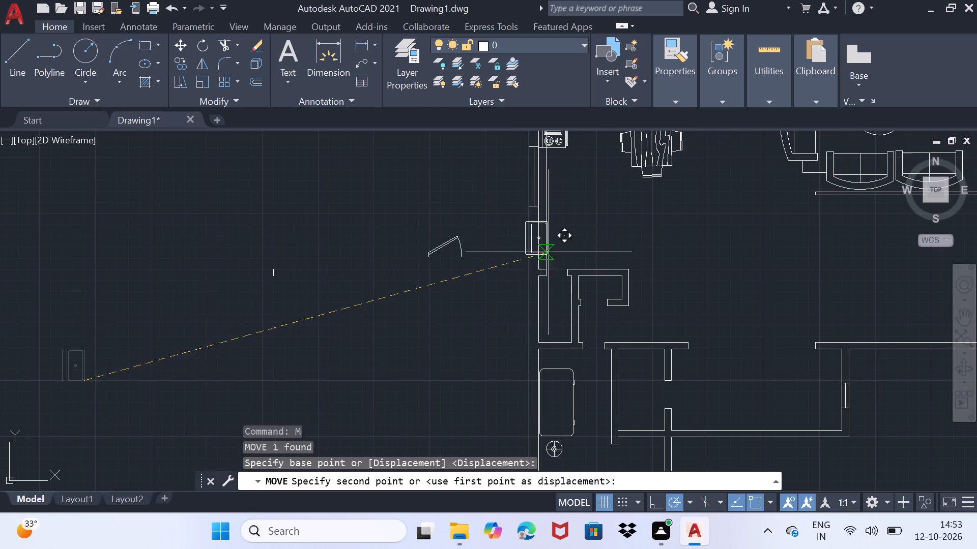
scroll(559, 239, up, 2)
middle_drag(557, 233, 491, 352)
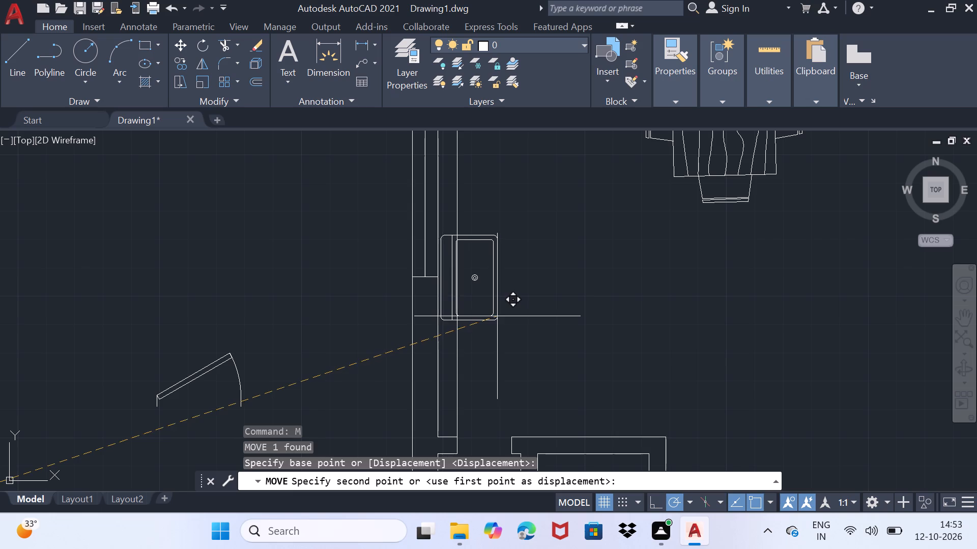
click(495, 317)
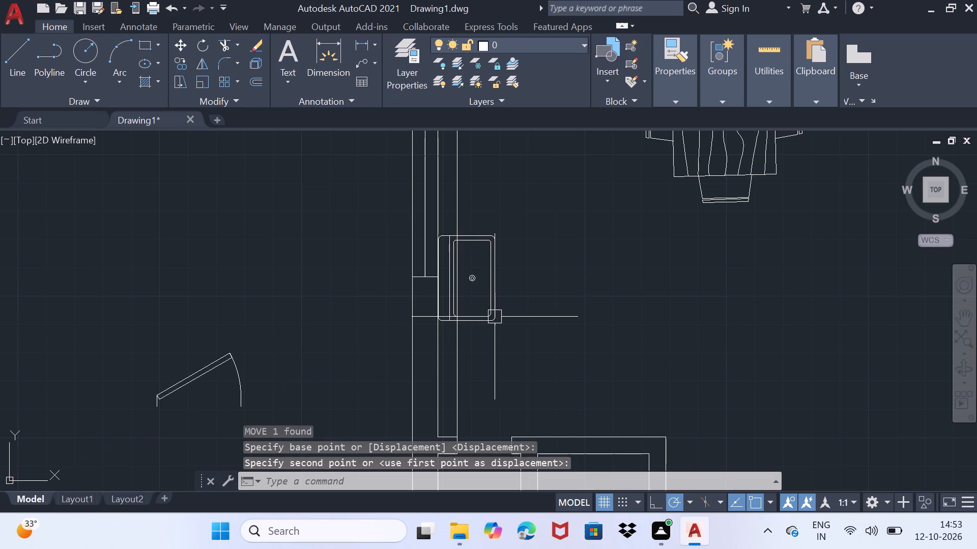
Copy the sink block into the open floor just above the small walled enclosure beside the left wall.
scroll(497, 317, down, 3)
middle_drag(450, 337, 489, 271)
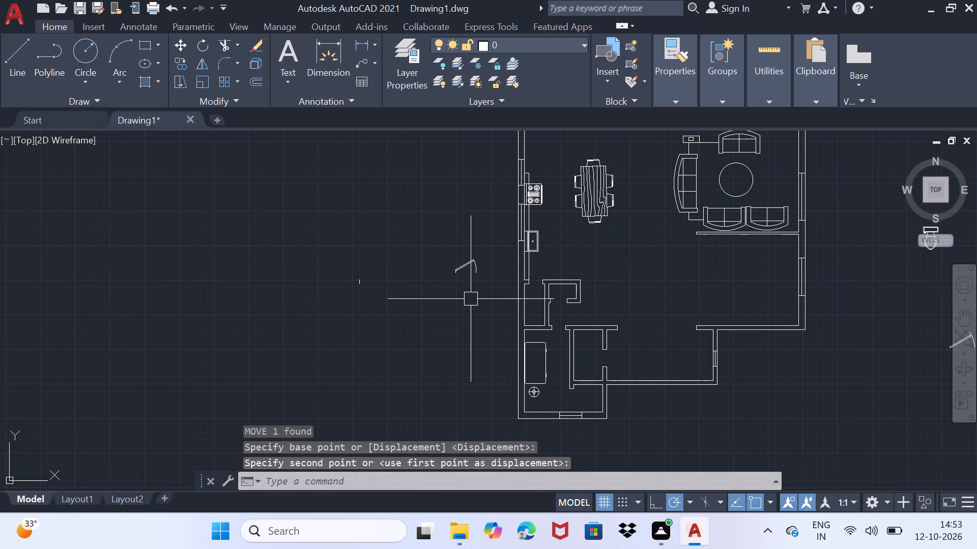
scroll(471, 299, up, 1)
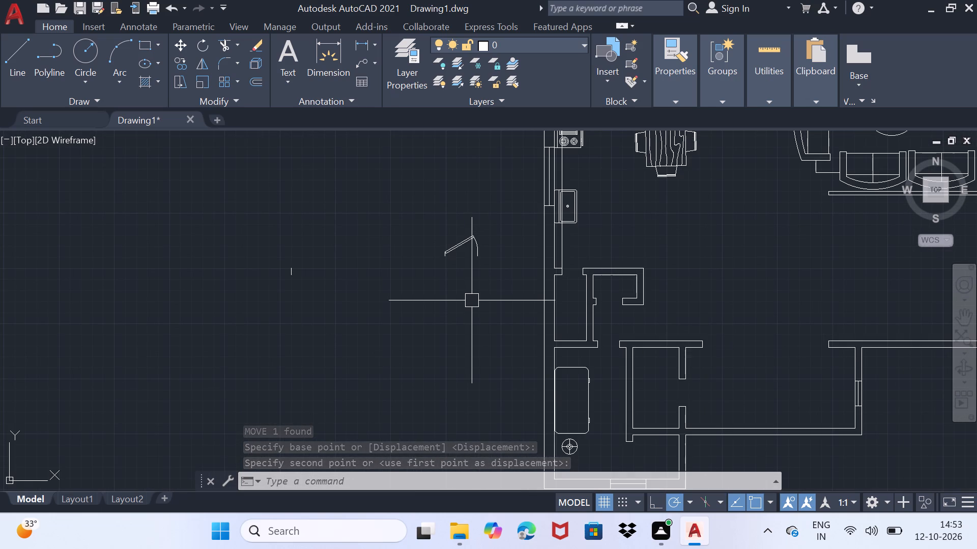
scroll(580, 220, up, 2)
click(570, 228)
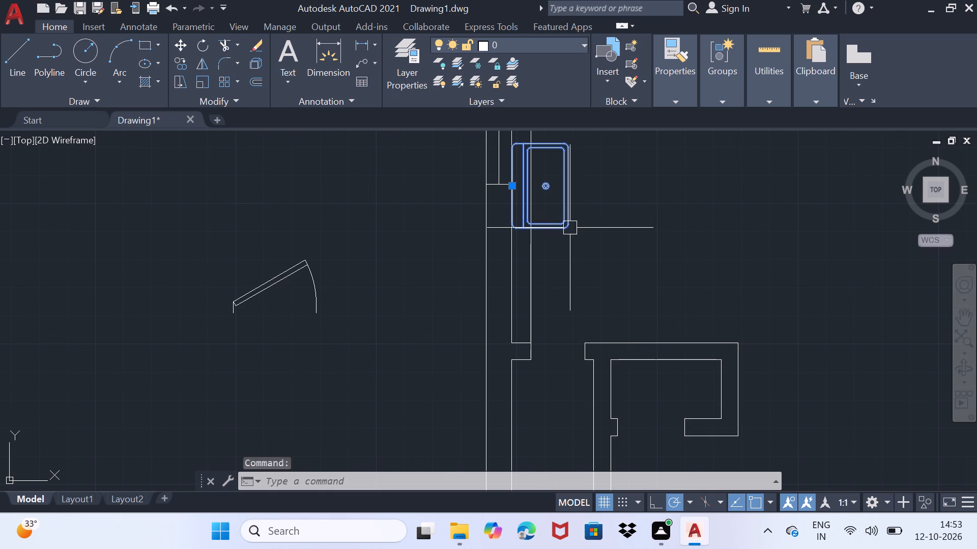
key(c)
key(o)
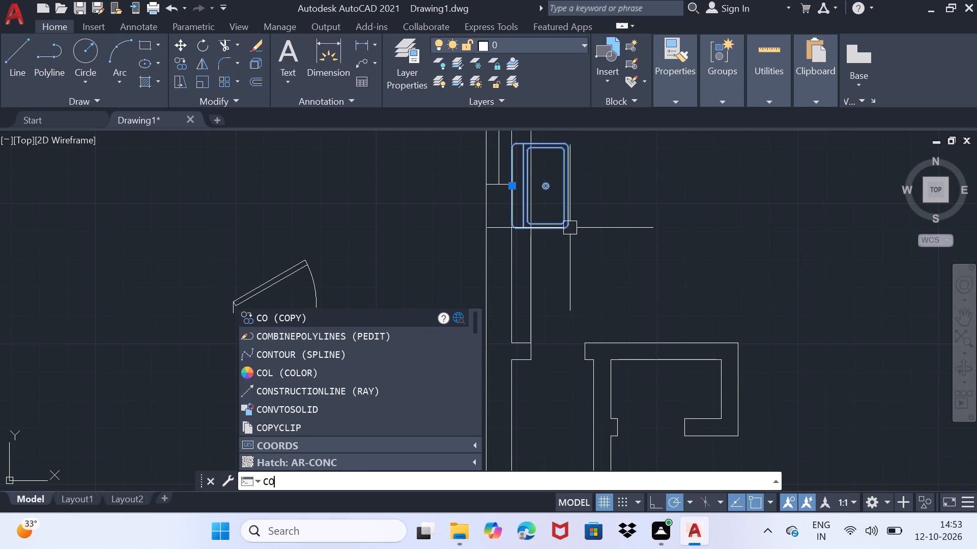
key(Return)
click(570, 232)
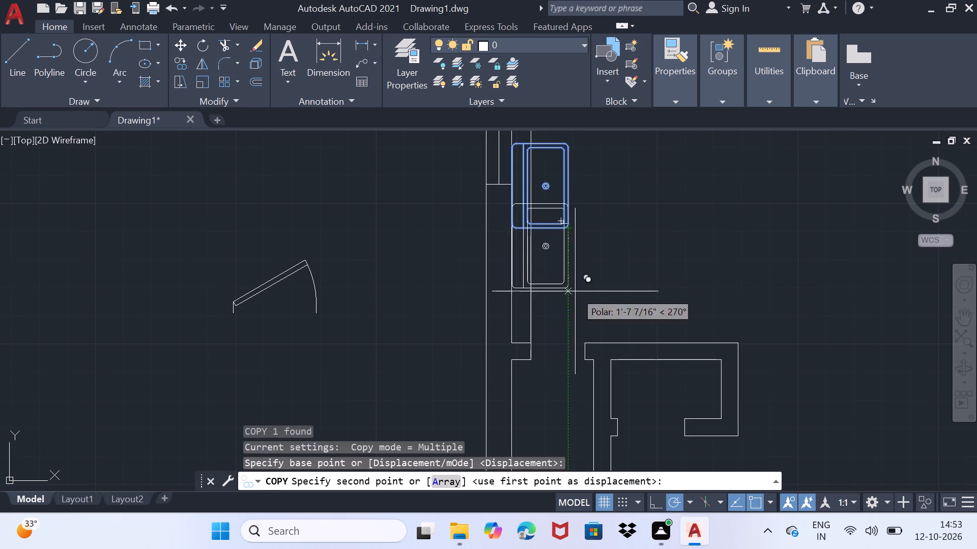
scroll(663, 432, up, 1)
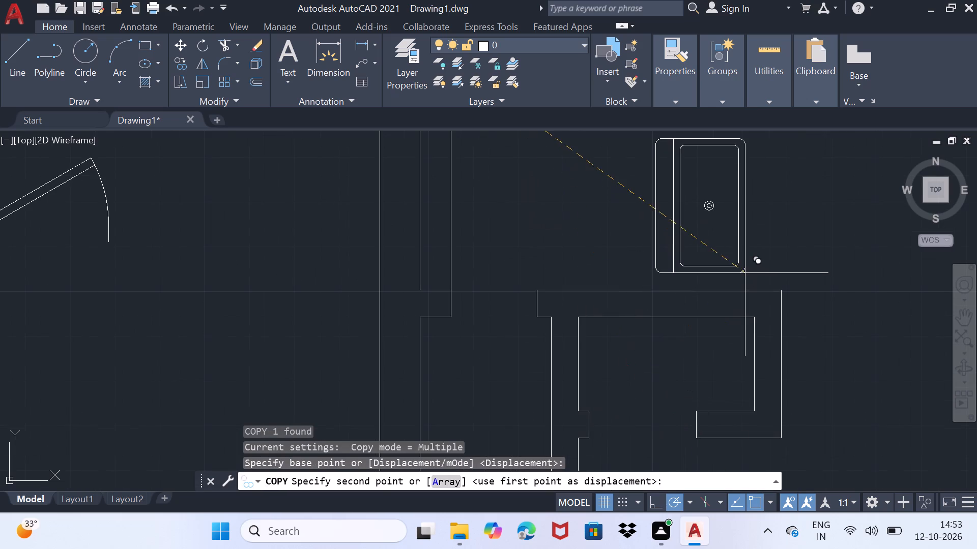
click(746, 270)
key(space)
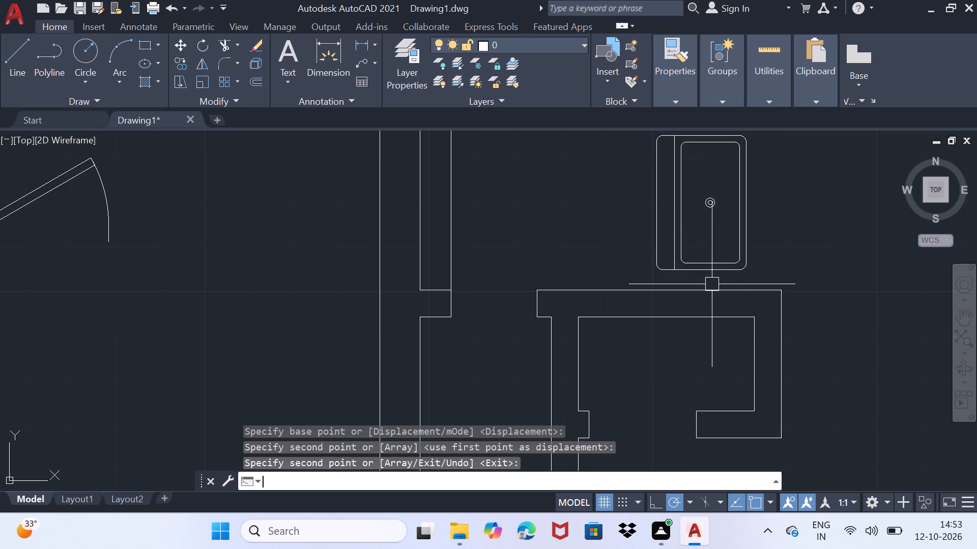
Scale the copied sink down to a little over half its size about its upper-left corner.
click(714, 273)
scroll(503, 257, down, 1)
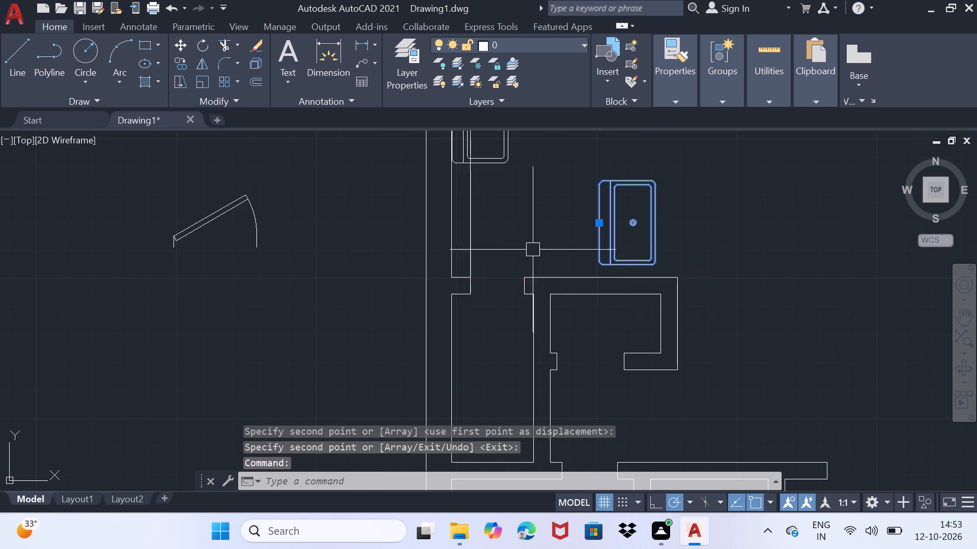
middle_drag(544, 246, 476, 301)
text(sc)
key(Return)
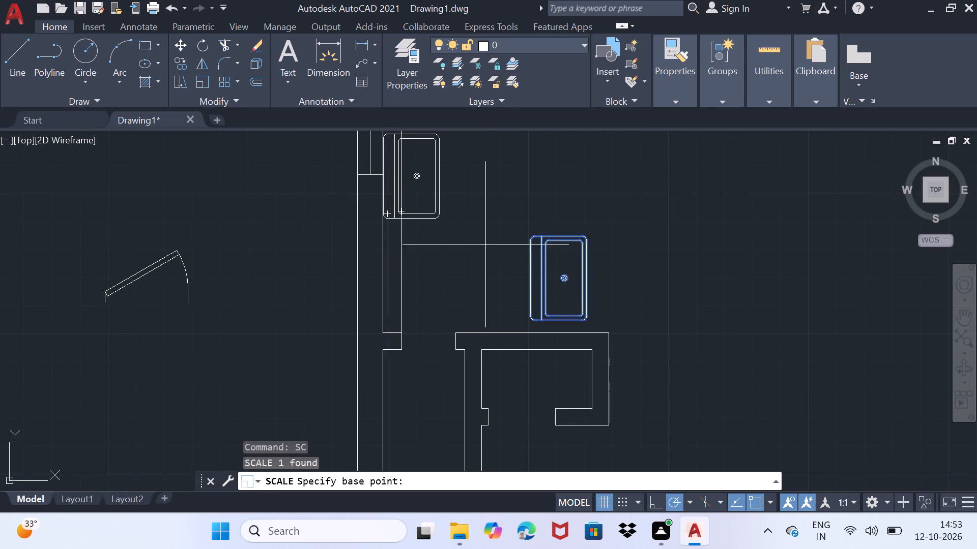
click(533, 235)
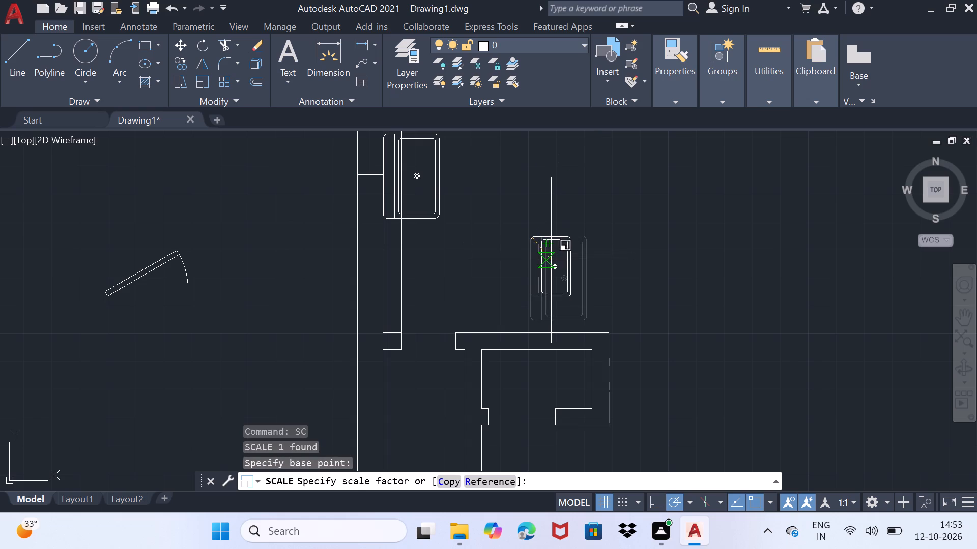
click(544, 257)
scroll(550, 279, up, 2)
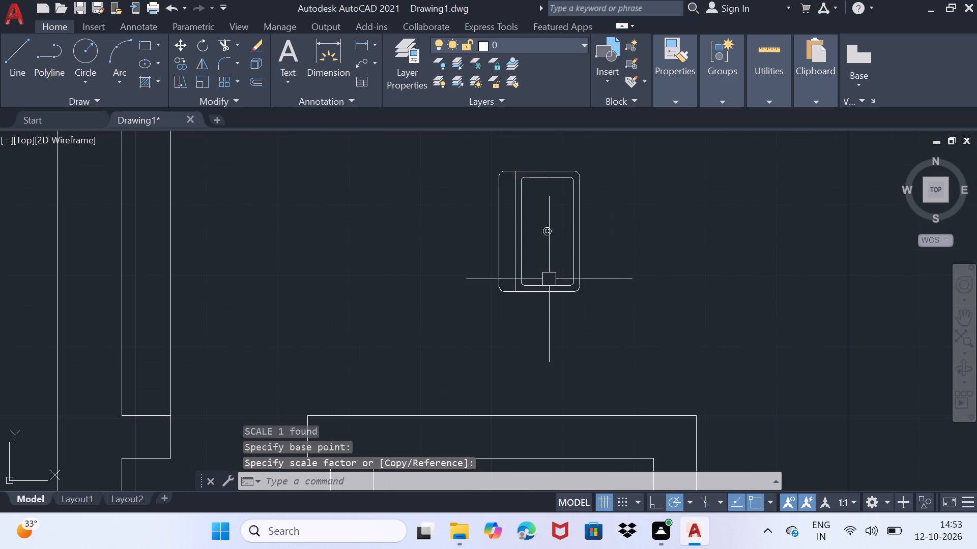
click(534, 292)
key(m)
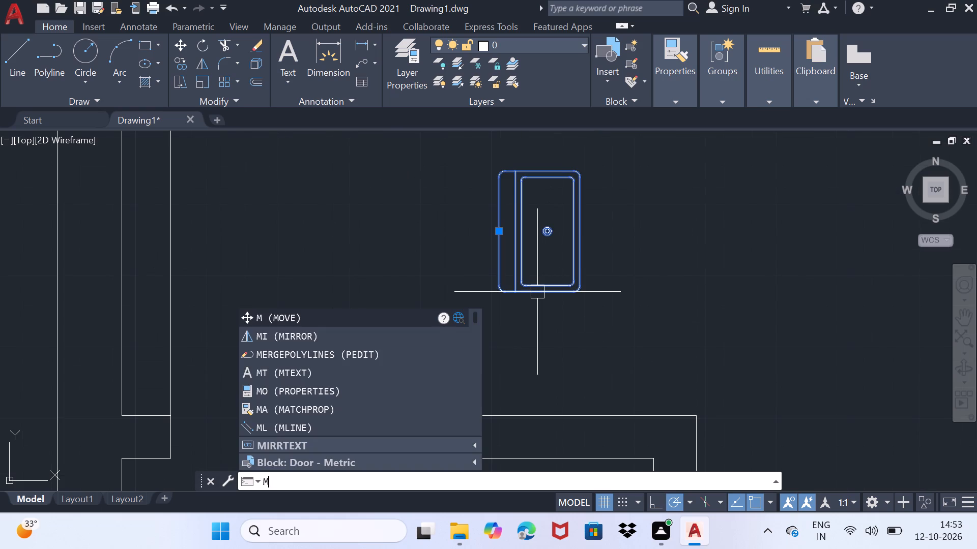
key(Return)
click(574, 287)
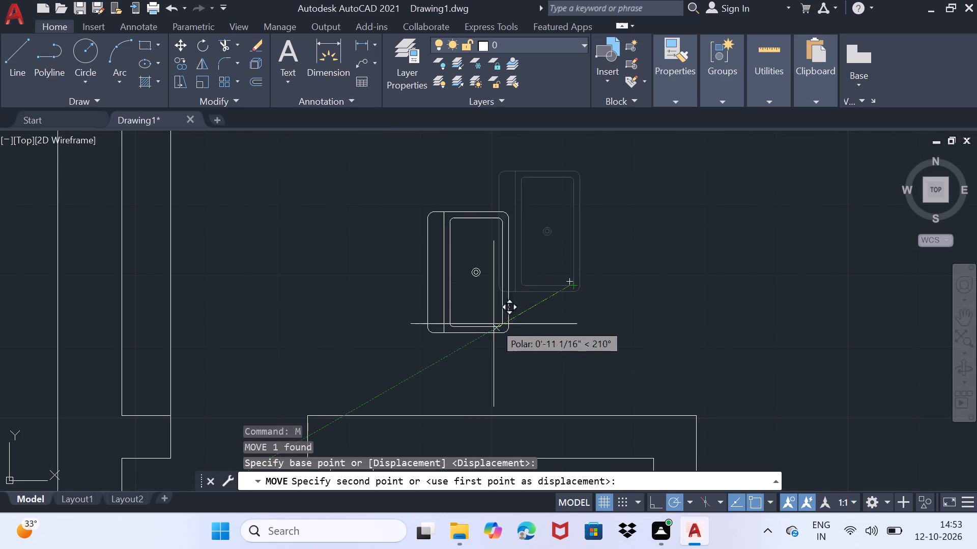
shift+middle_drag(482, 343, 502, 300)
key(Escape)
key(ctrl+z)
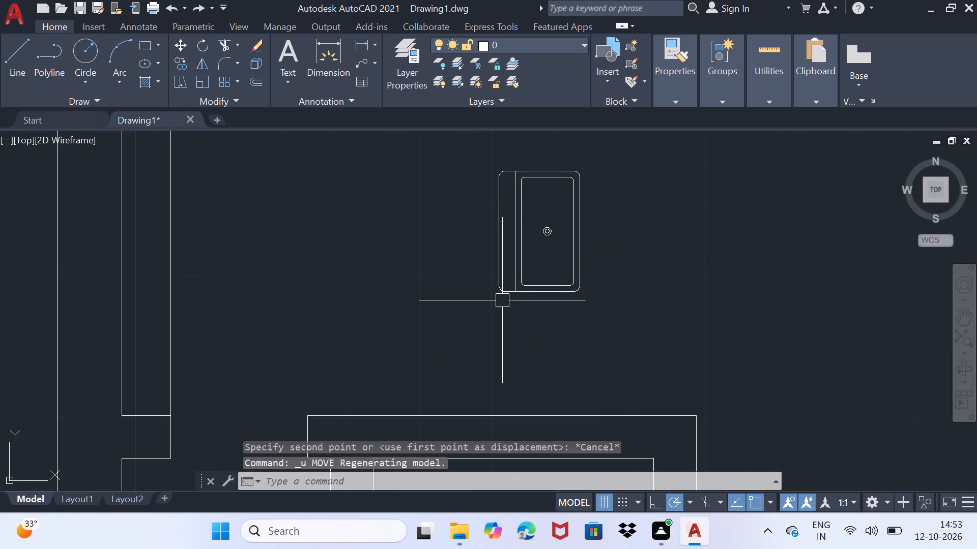
Move the scaled-down sink into the small walled enclosure, its back against the enclosure's left inner wall above the wall stub.
click(516, 293)
key(m)
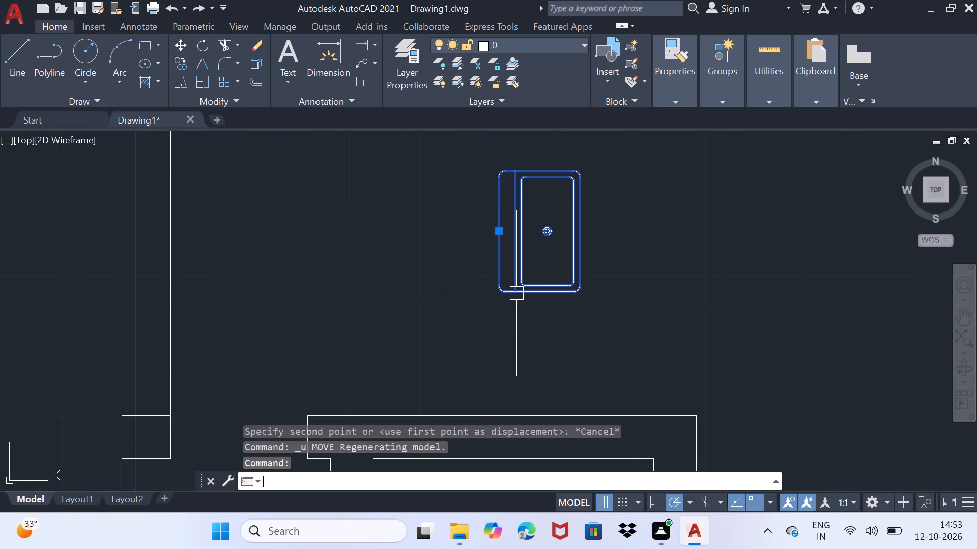
key(Return)
click(577, 289)
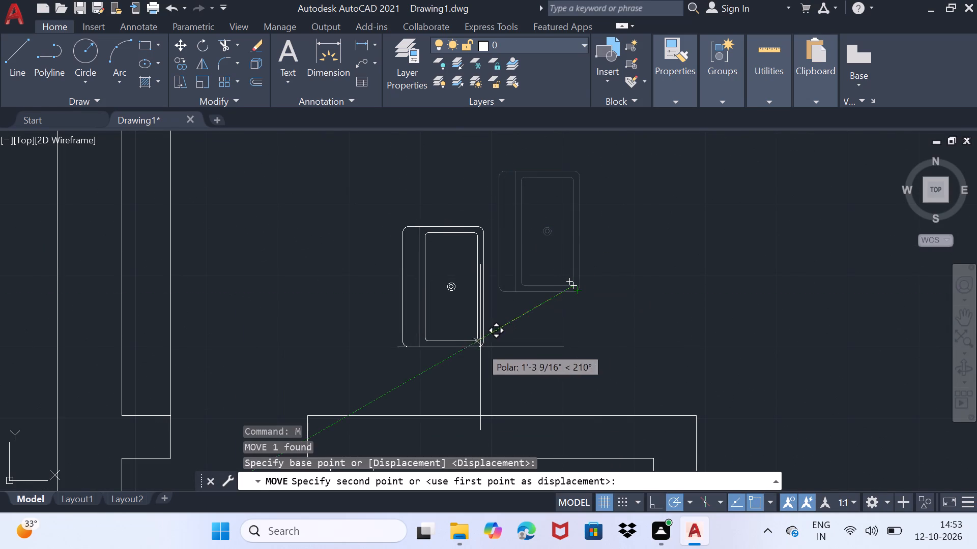
middle_drag(461, 383, 510, 156)
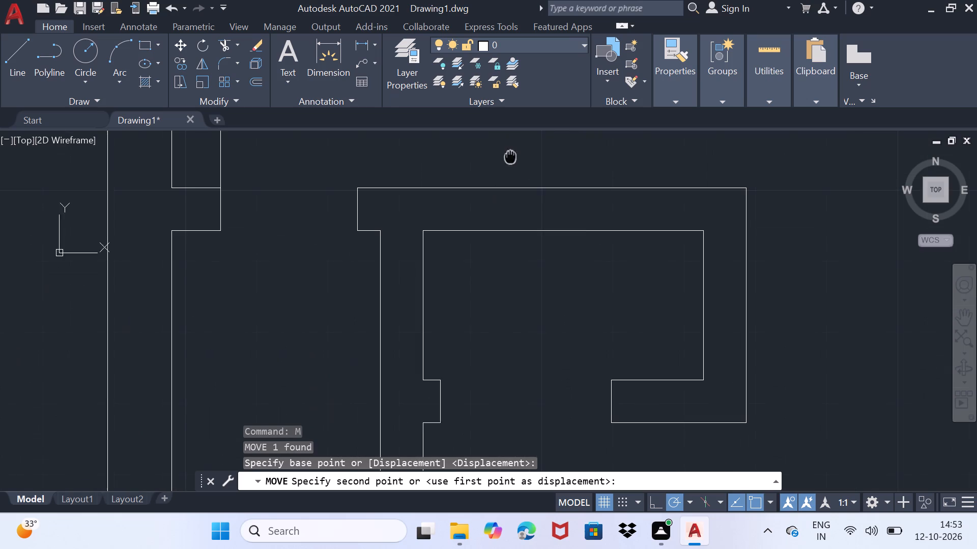
middle_drag(510, 156, 510, 155)
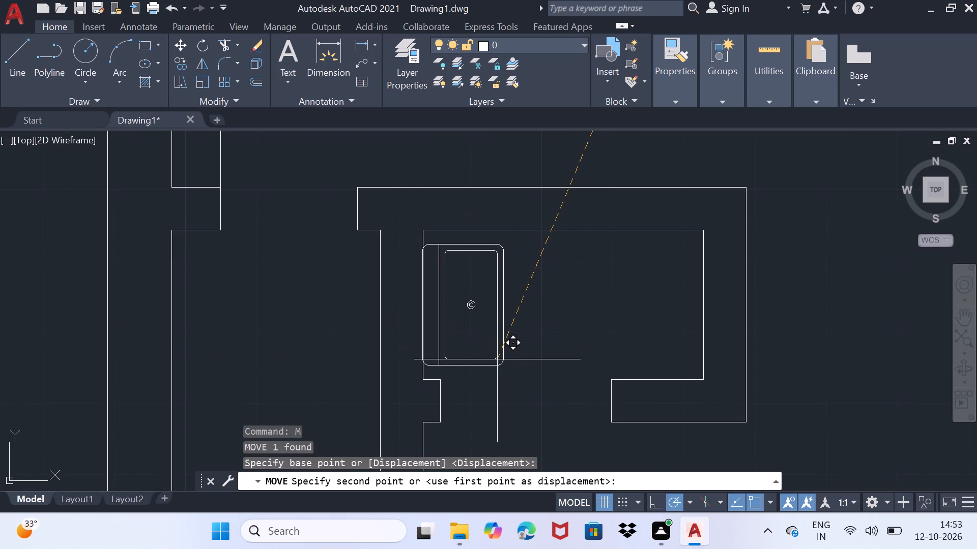
click(498, 359)
Rotate the toilet block outside the plan to 270° about its tank's upper-right corner, so the bowl faces left.
scroll(493, 353, down, 5)
middle_drag(413, 371, 405, 357)
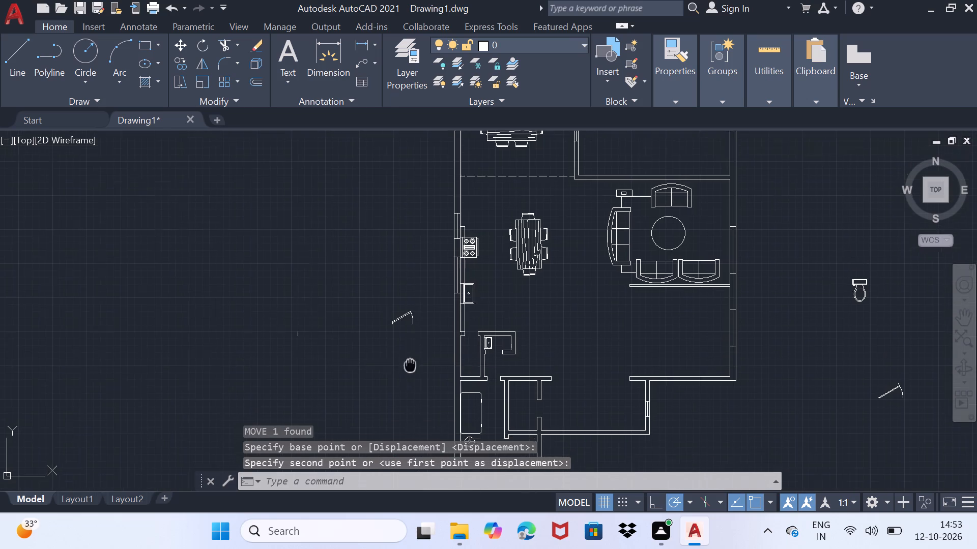
middle_drag(405, 357, 244, 318)
click(702, 250)
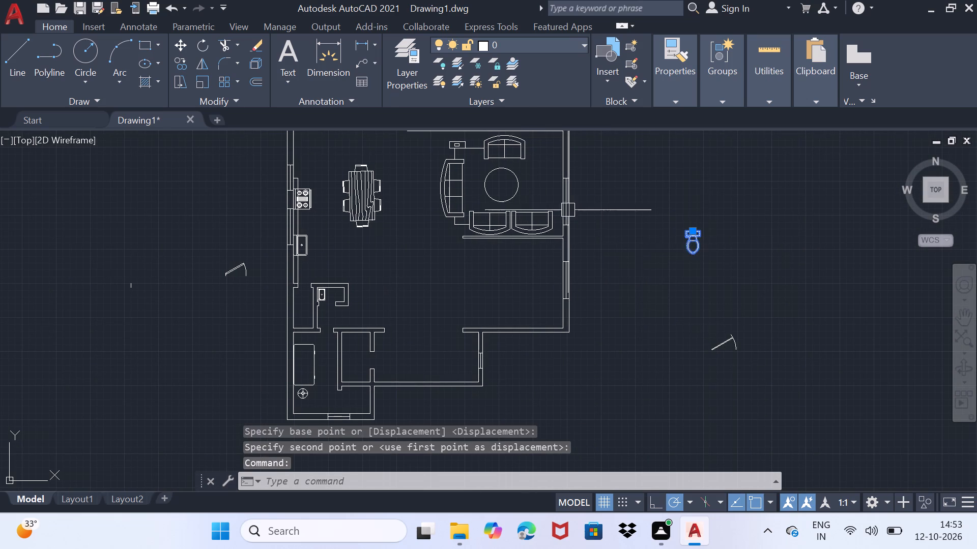
scroll(675, 239, up, 2)
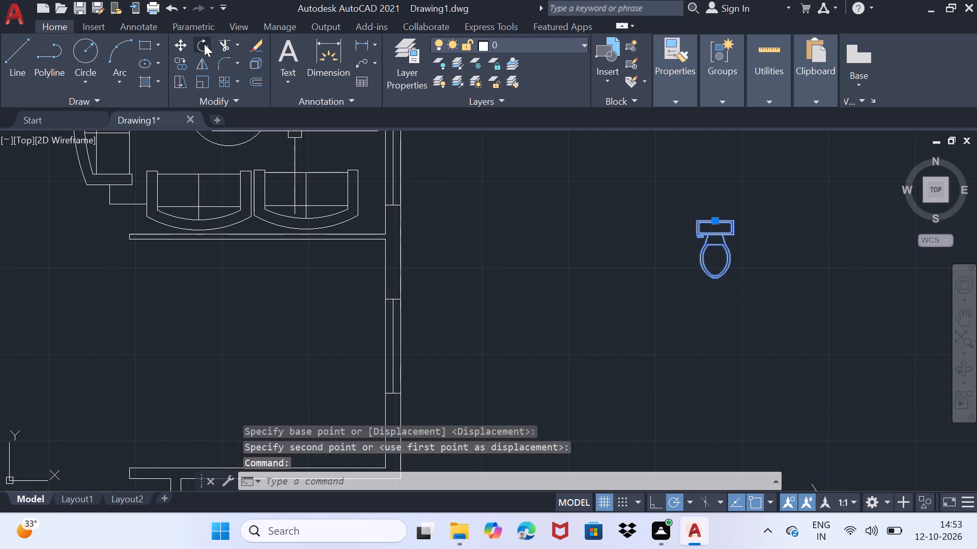
click(204, 44)
click(736, 222)
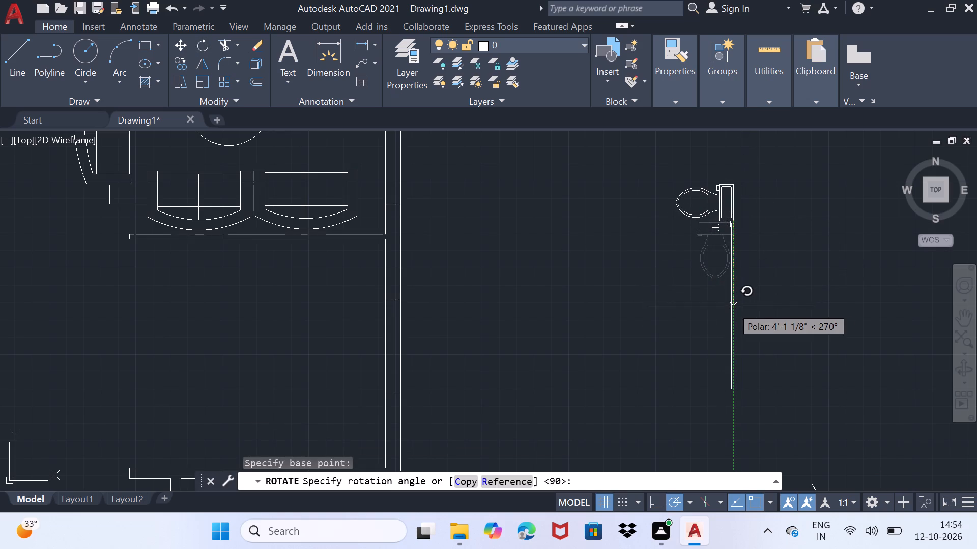
click(731, 306)
Move the rotated toilet block from outside the plan to the open floor just right of the small walled enclosure.
scroll(732, 275, down, 1)
scroll(725, 246, up, 1)
click(739, 232)
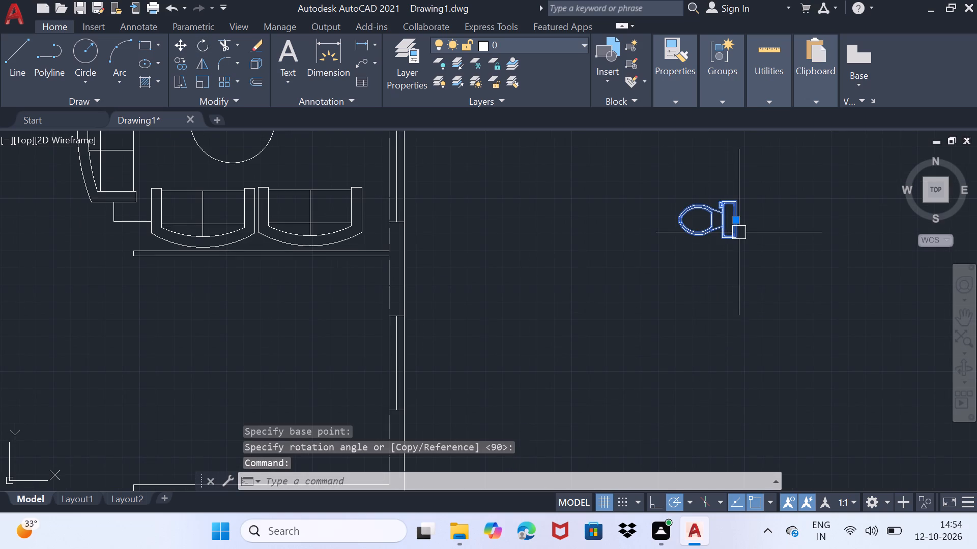
key(m)
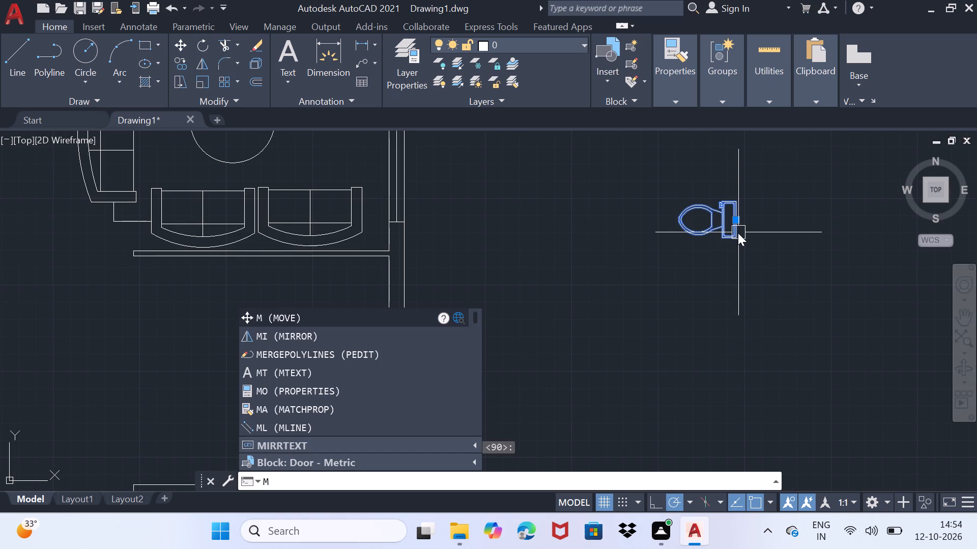
key(Return)
click(736, 237)
scroll(587, 318, down, 2)
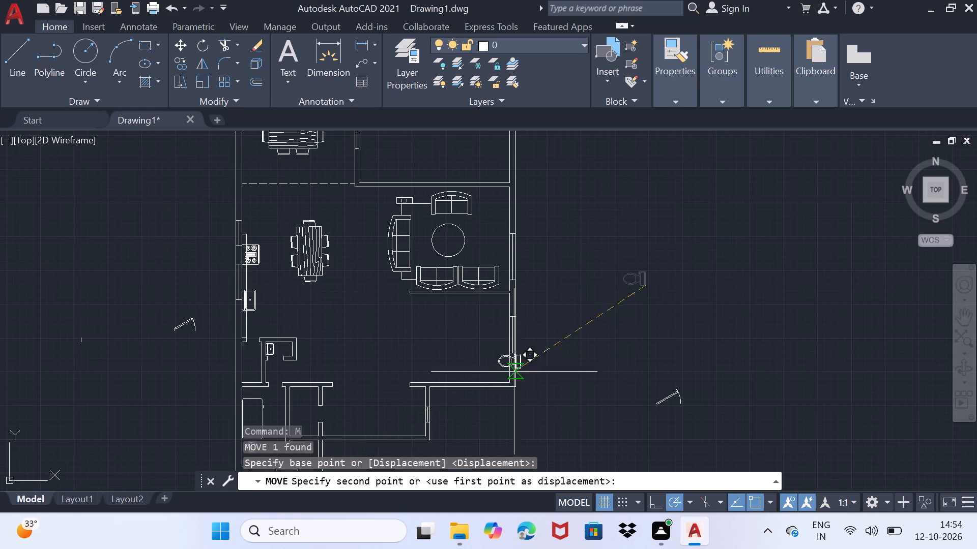
scroll(270, 358, up, 4)
scroll(373, 362, up, 1)
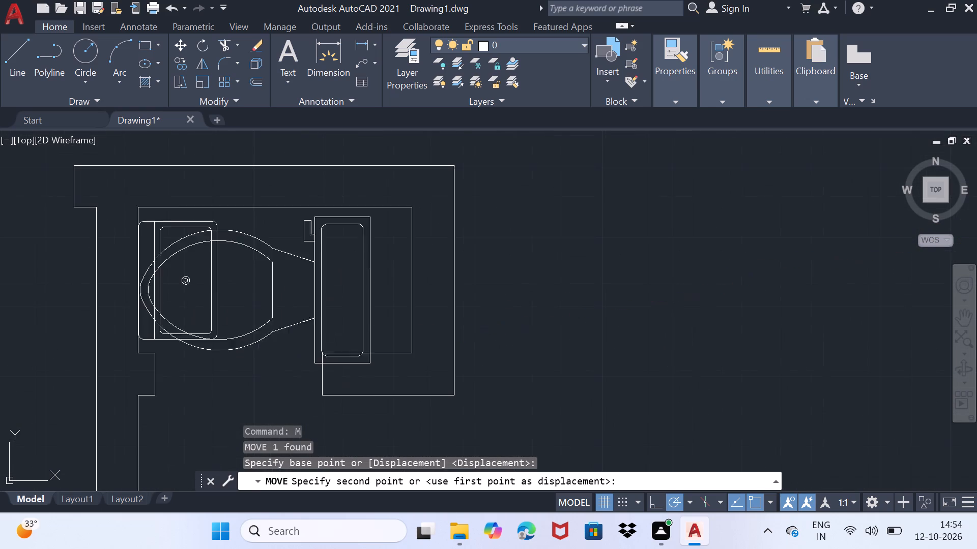
click(709, 341)
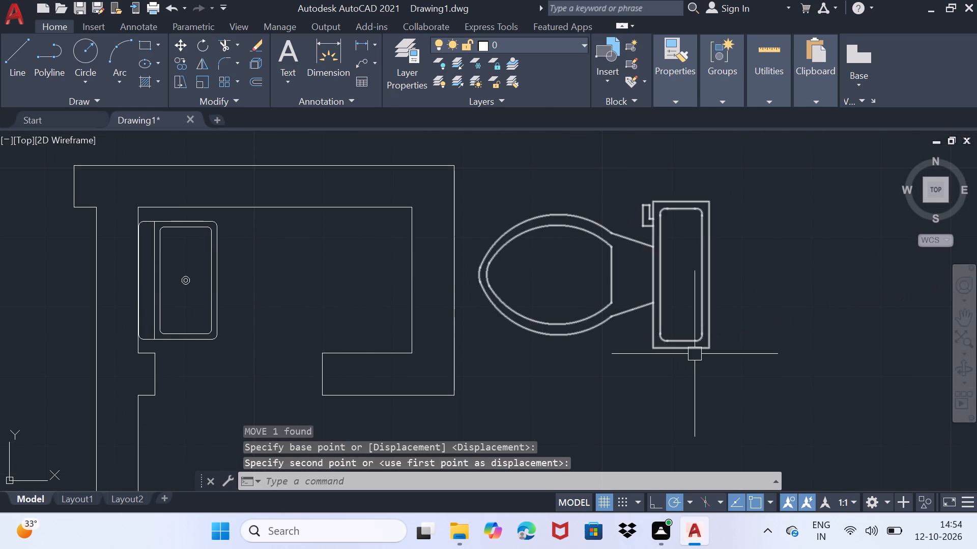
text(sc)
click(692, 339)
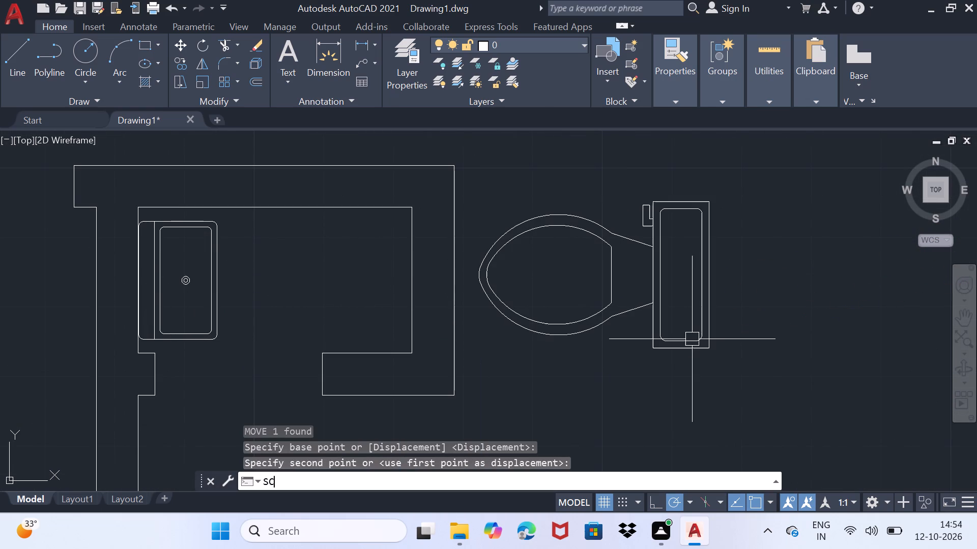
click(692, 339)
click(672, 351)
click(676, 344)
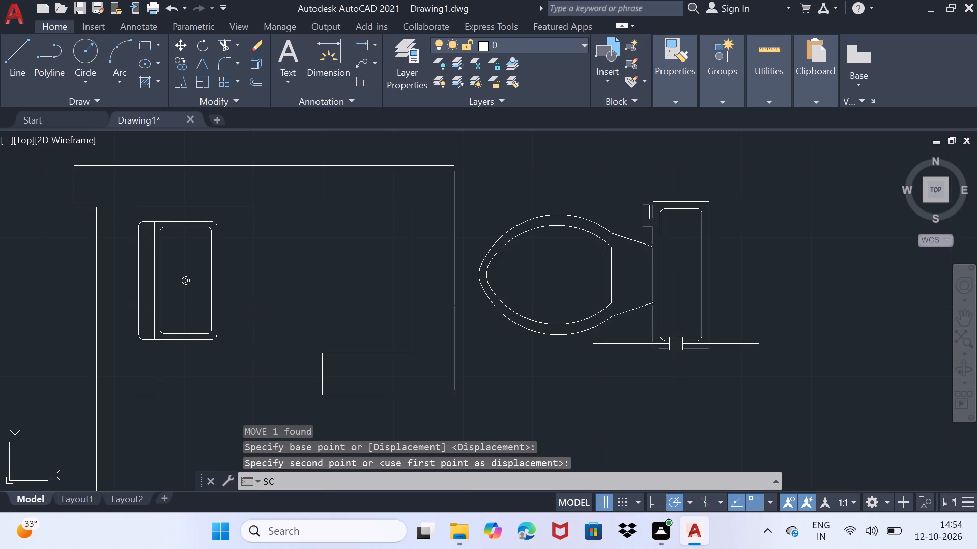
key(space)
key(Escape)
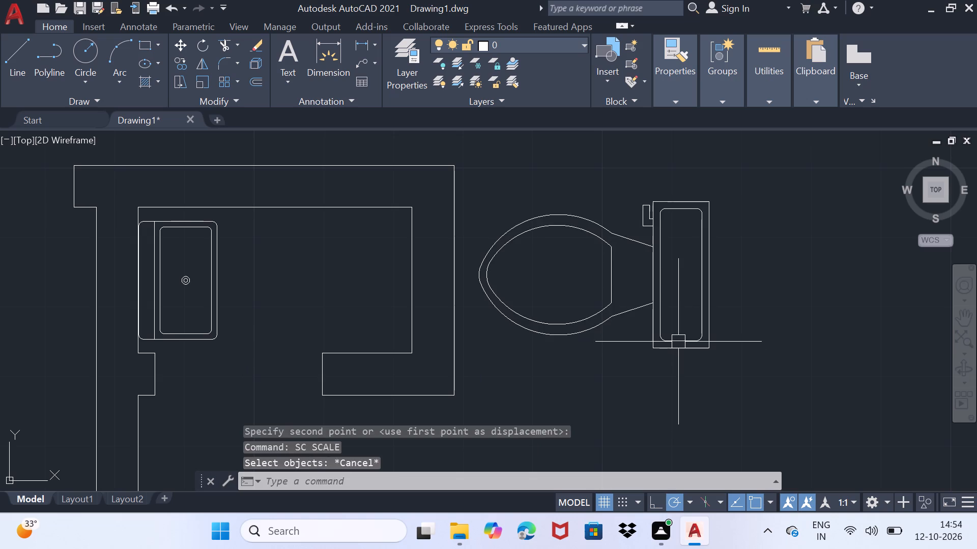
Scale the toilet block down to about half its size about a point near the tank's lower edge.
click(679, 342)
text(sc)
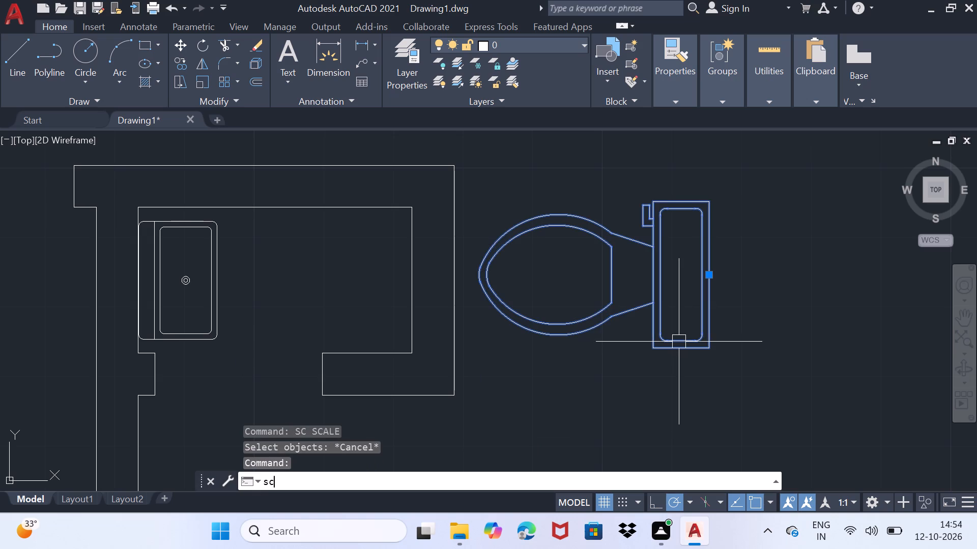
key(Return)
click(680, 339)
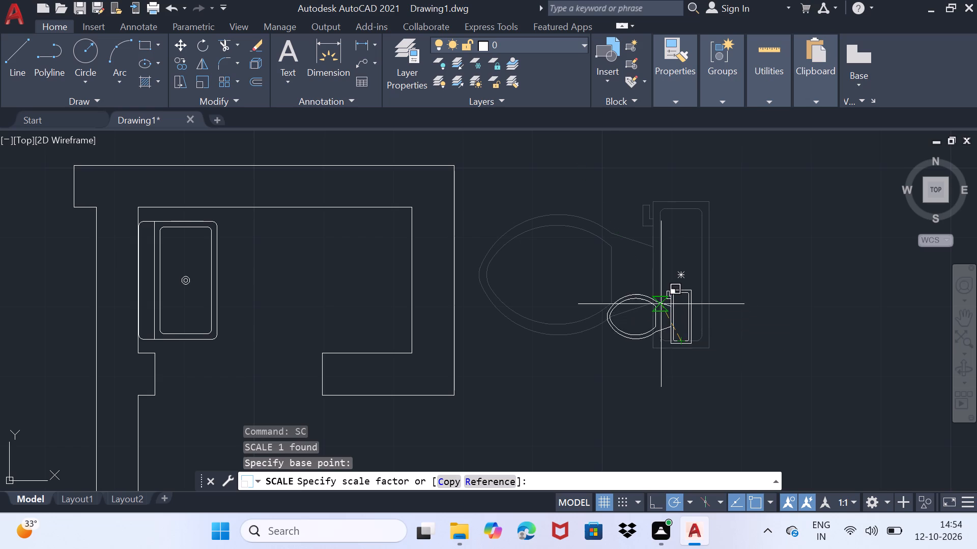
click(654, 293)
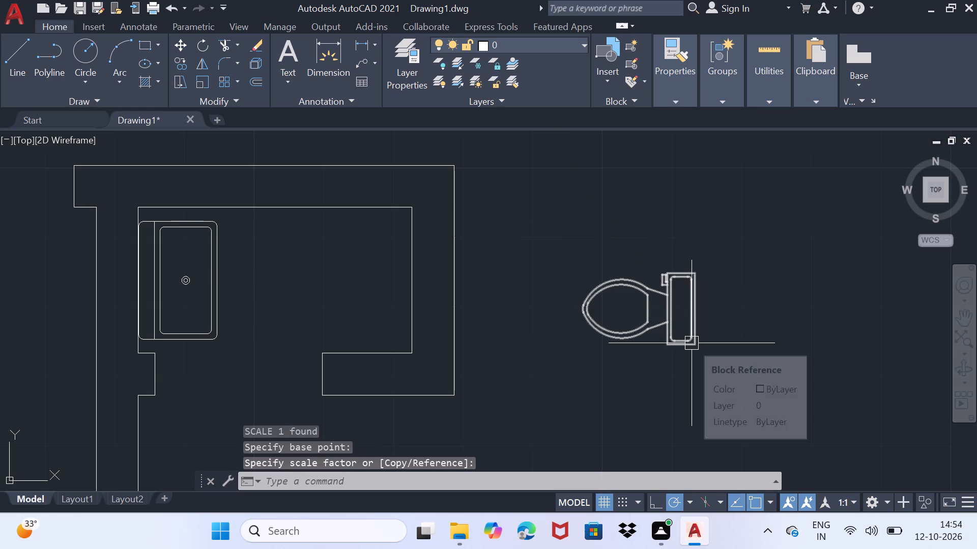
Move the reduced toilet block into the small enclosure, its tank against the right inner wall, opposite the small sink.
key(comma)
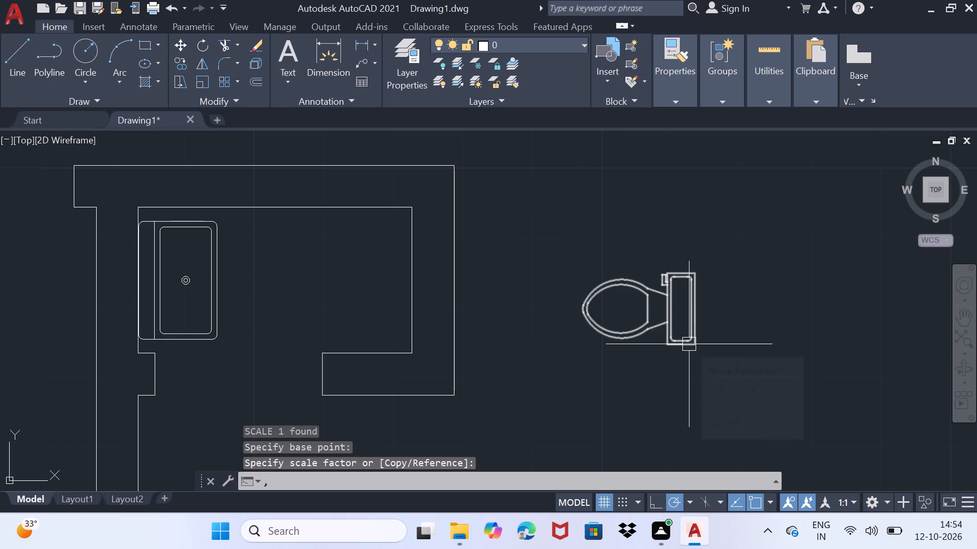
key(BackSpace)
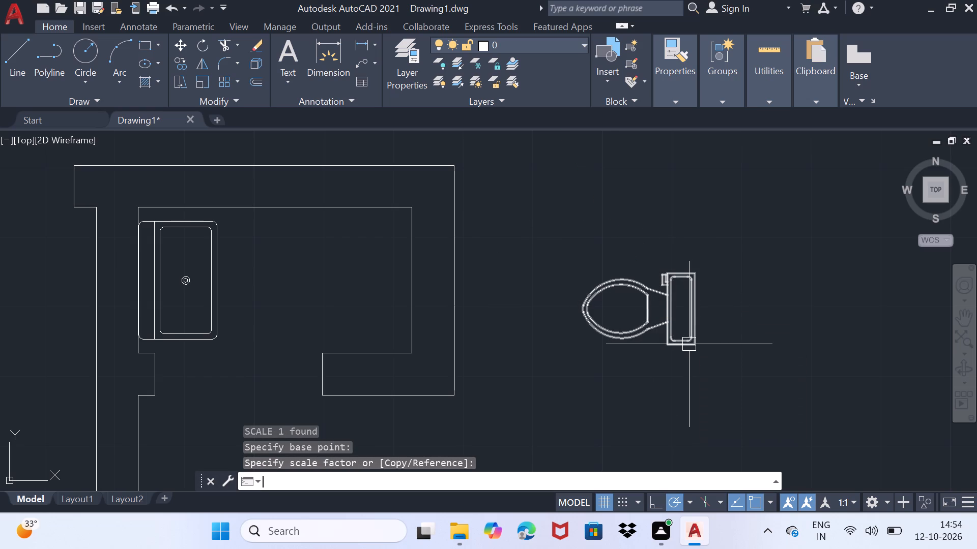
click(689, 344)
key(m)
key(Return)
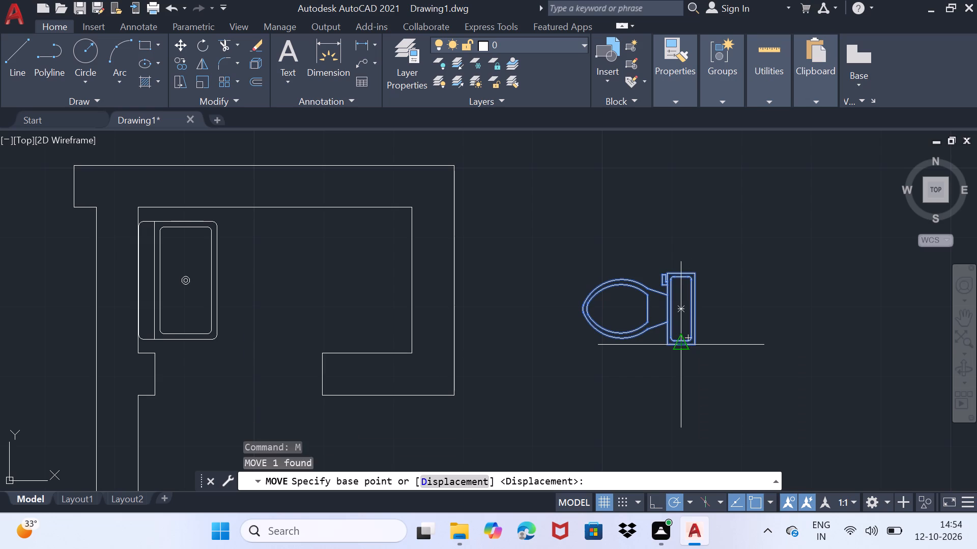
click(693, 351)
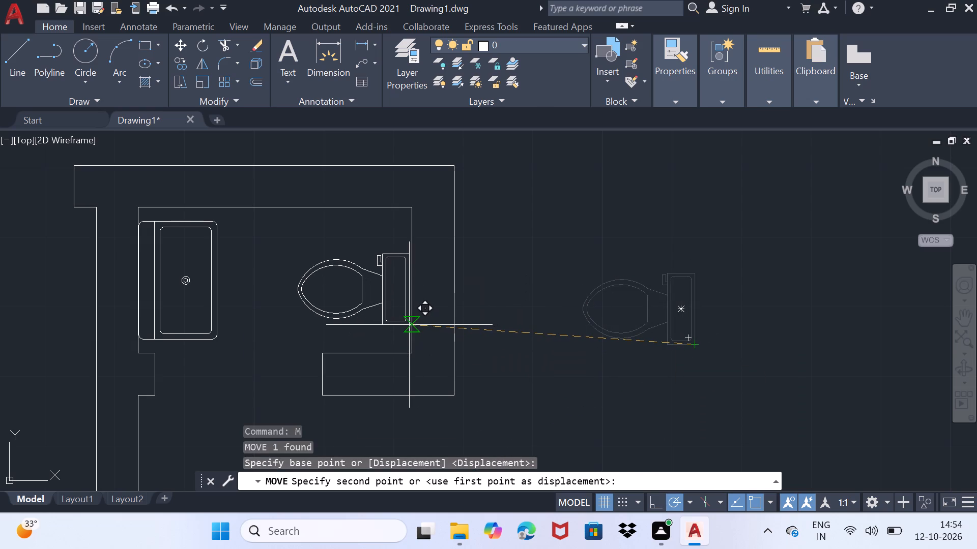
click(410, 324)
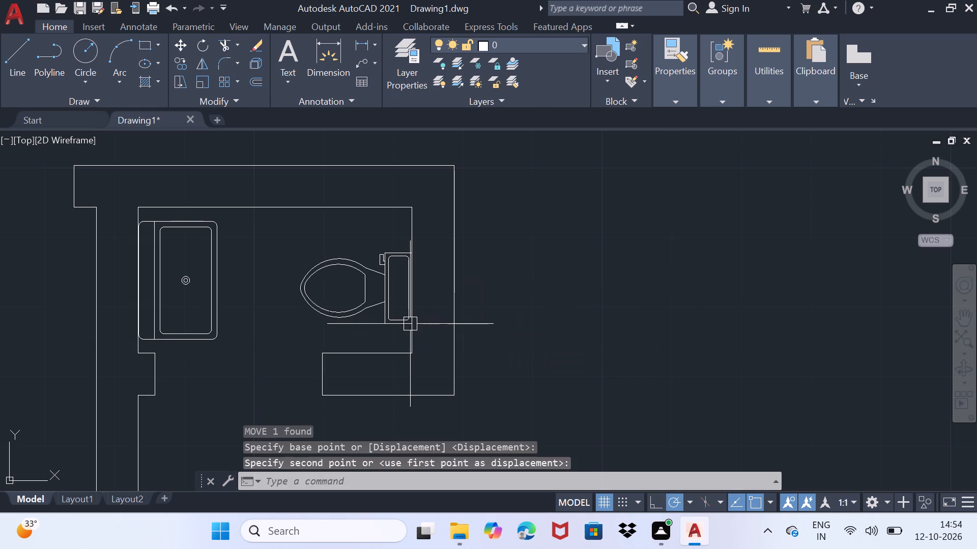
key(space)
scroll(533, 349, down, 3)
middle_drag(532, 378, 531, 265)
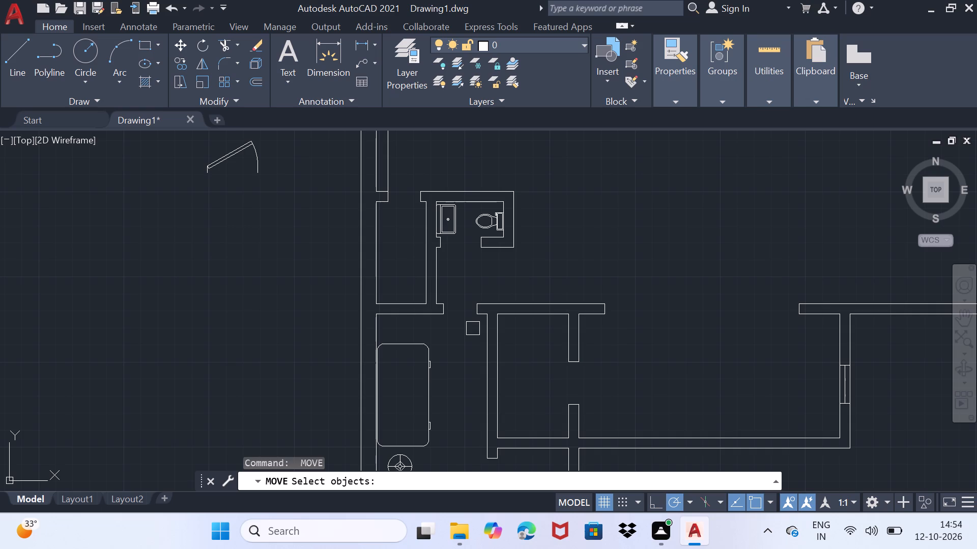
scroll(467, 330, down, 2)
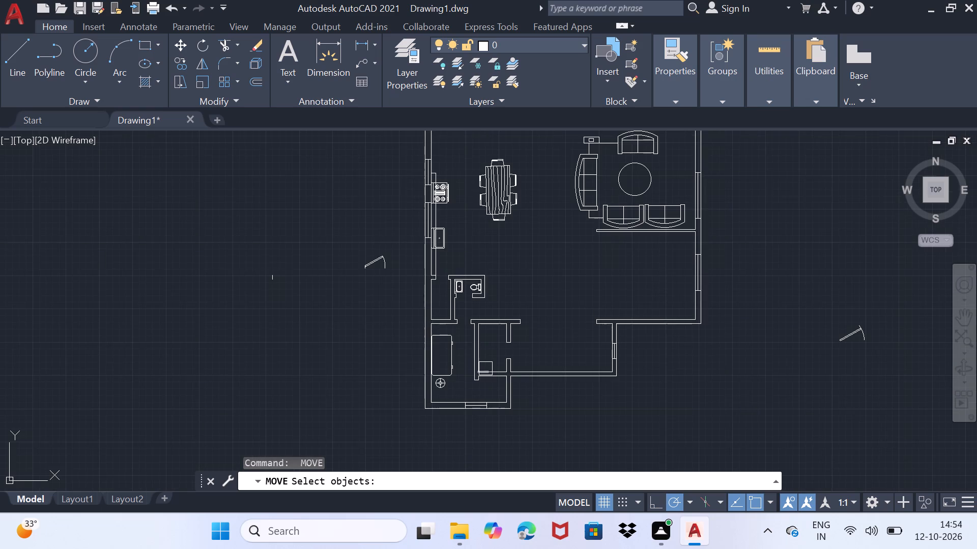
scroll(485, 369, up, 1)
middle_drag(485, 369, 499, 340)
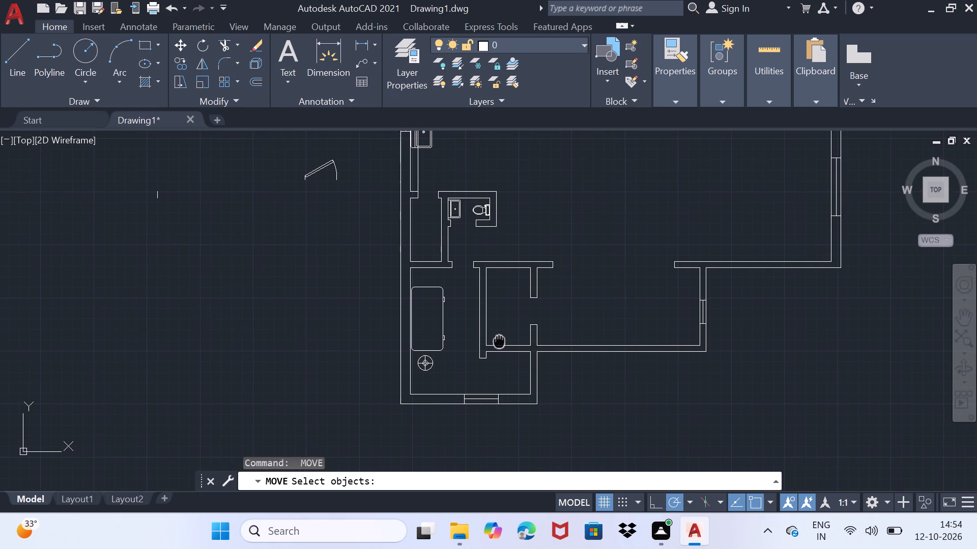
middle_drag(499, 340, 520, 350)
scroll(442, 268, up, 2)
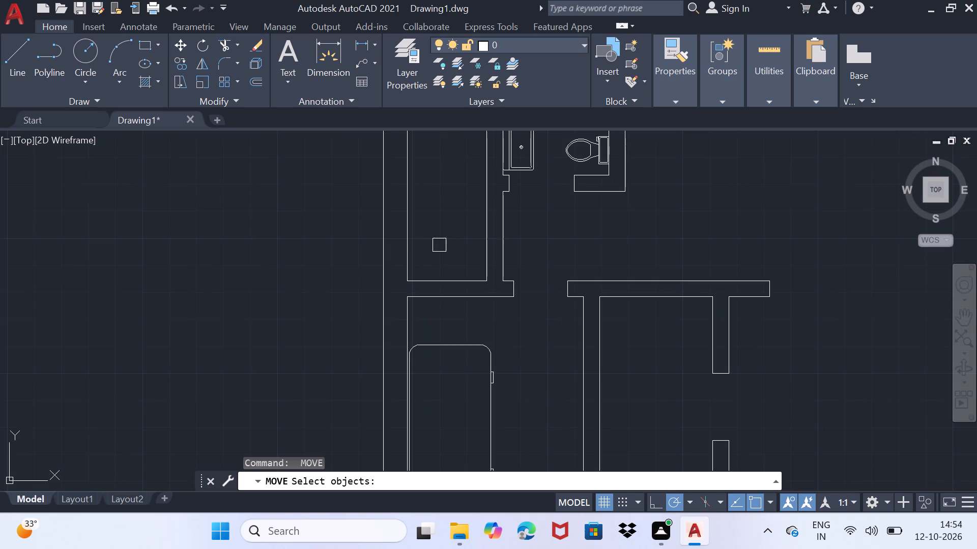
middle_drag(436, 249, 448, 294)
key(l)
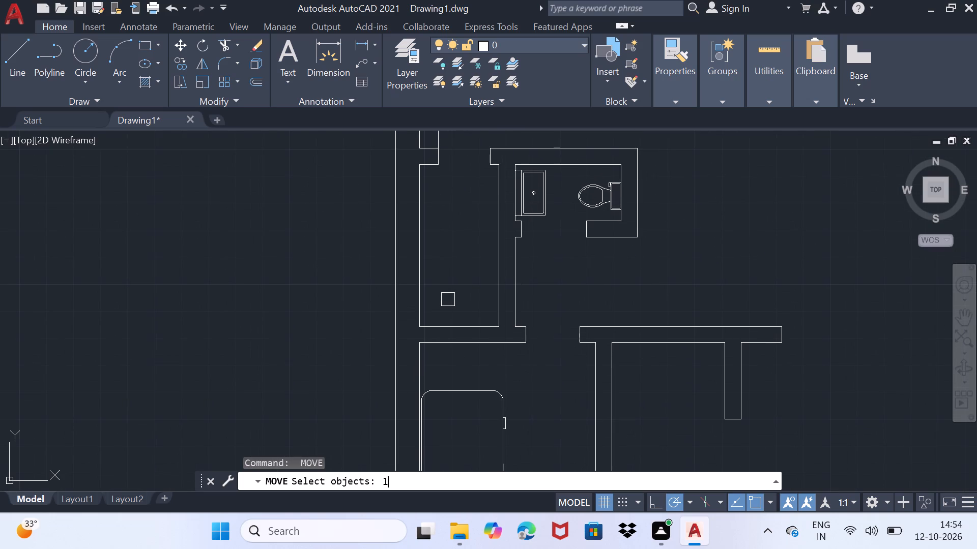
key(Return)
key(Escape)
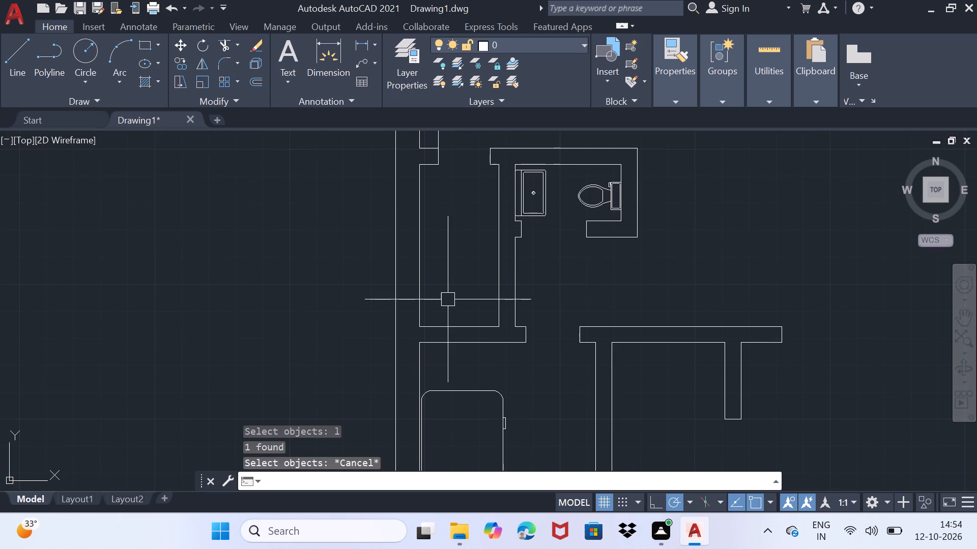
Draw a stepped line in the narrow room: down from the upper-left wall corner, about 1' right, and down to the lower wall.
key(l)
key(Return)
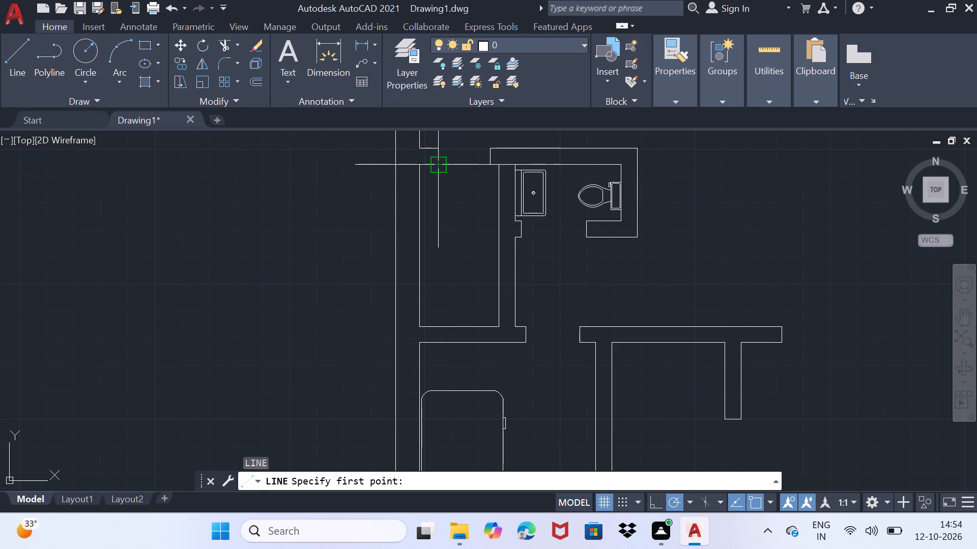
click(439, 162)
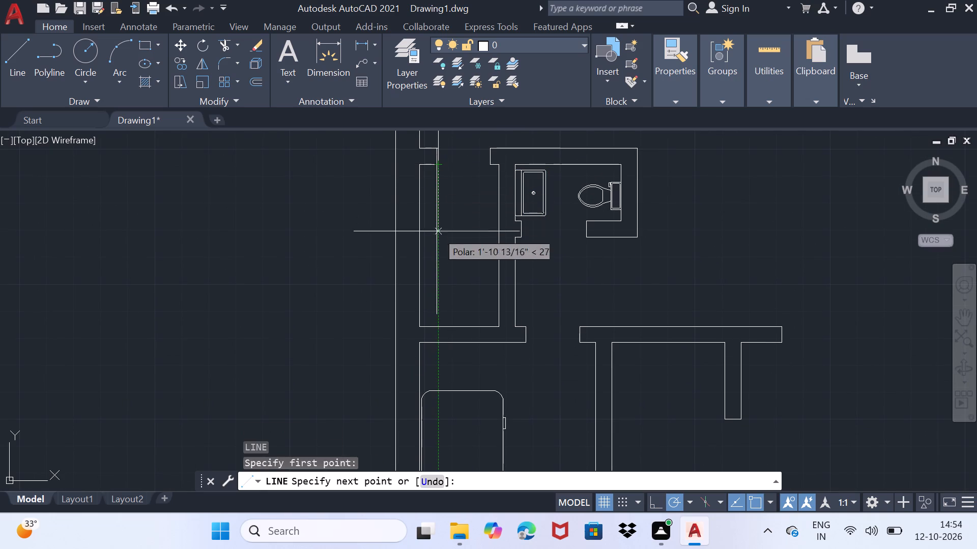
click(437, 298)
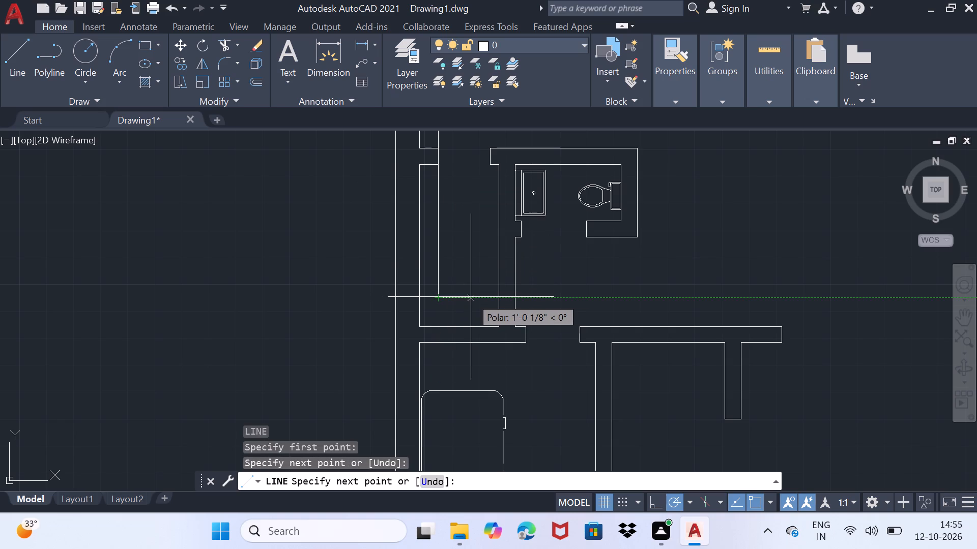
click(470, 297)
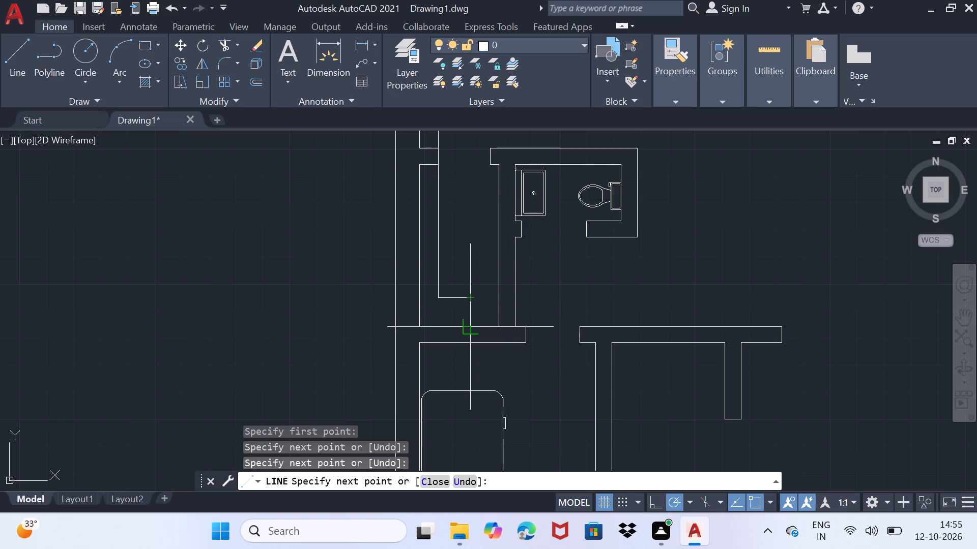
click(468, 327)
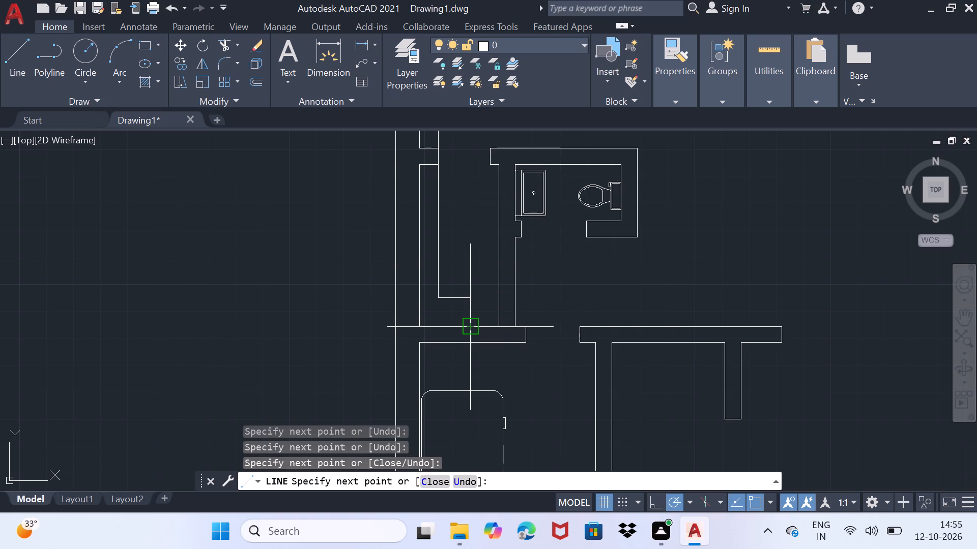
key(space)
Draw a horizontal line from the stepped line's lower corner across to the narrow room's right inner wall.
scroll(468, 309, up, 2)
middle_drag(468, 309, 427, 337)
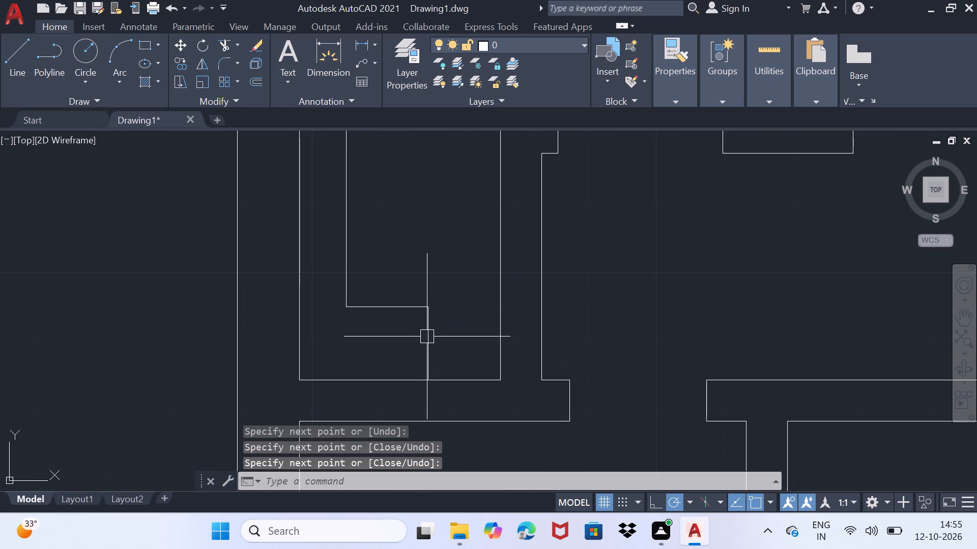
scroll(433, 301, up, 1)
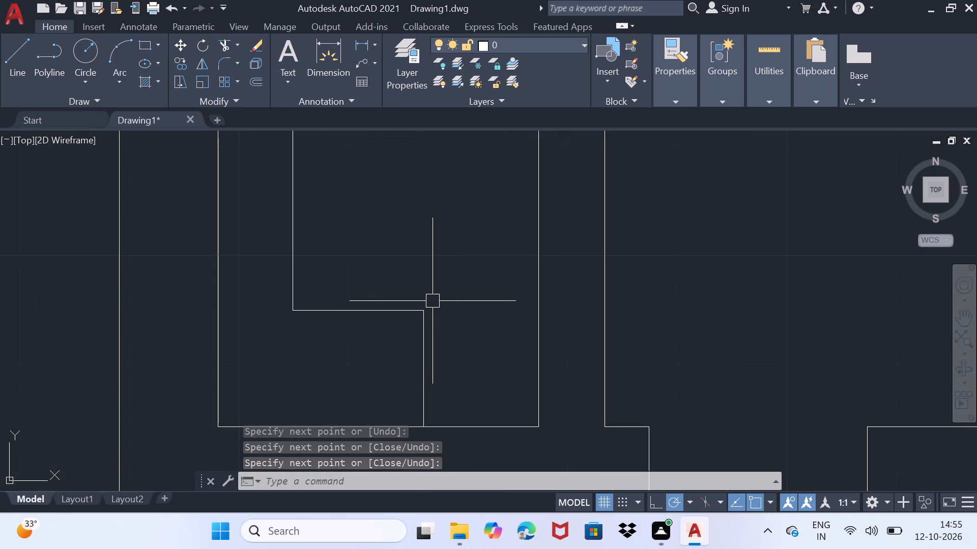
scroll(430, 303, up, 1)
key(l)
key(Return)
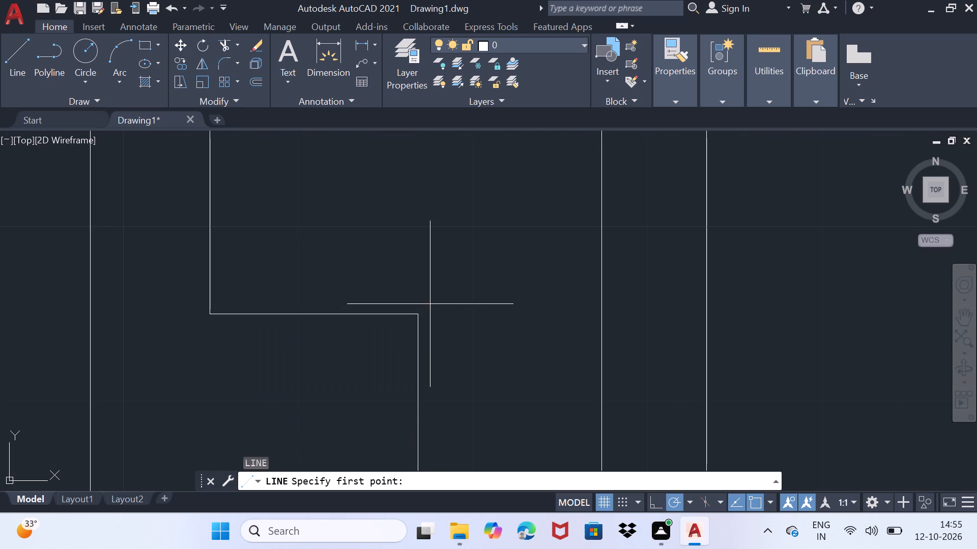
click(420, 319)
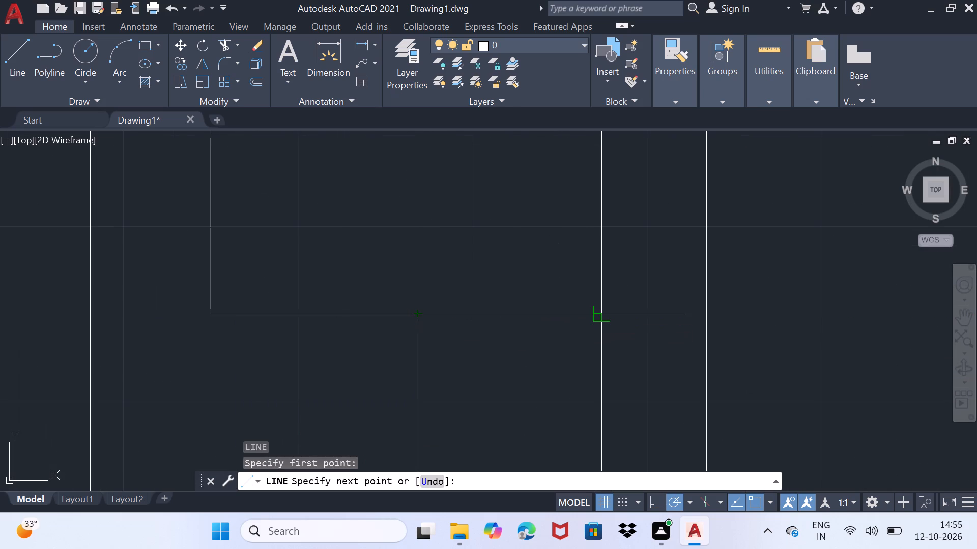
click(601, 313)
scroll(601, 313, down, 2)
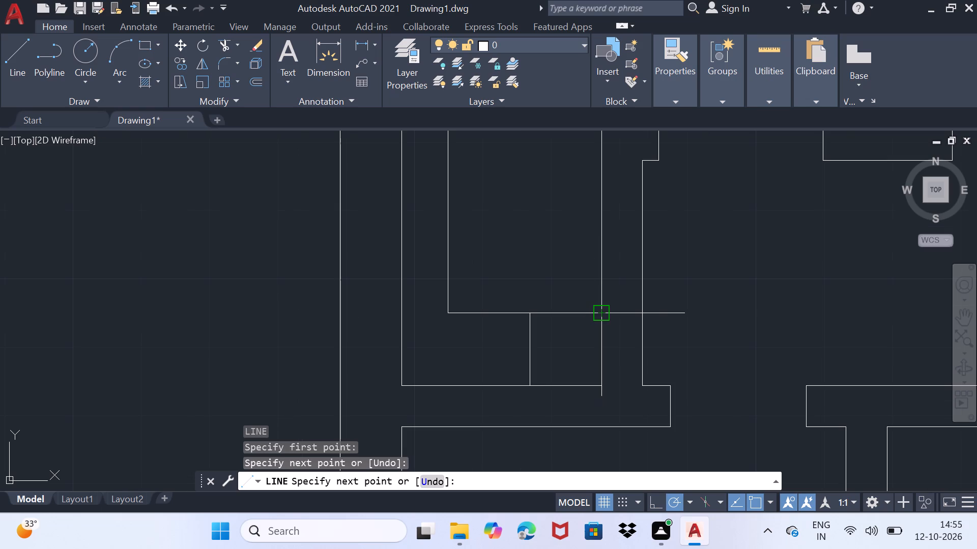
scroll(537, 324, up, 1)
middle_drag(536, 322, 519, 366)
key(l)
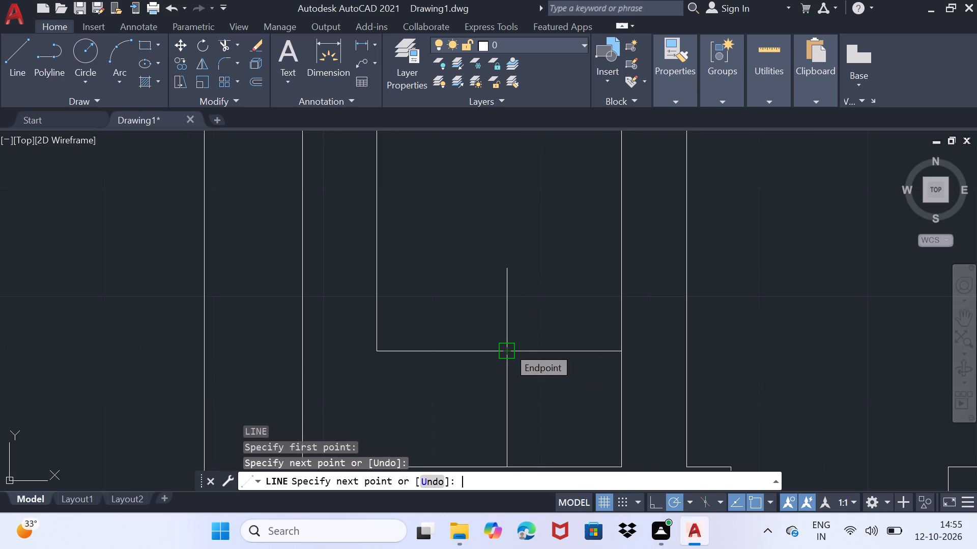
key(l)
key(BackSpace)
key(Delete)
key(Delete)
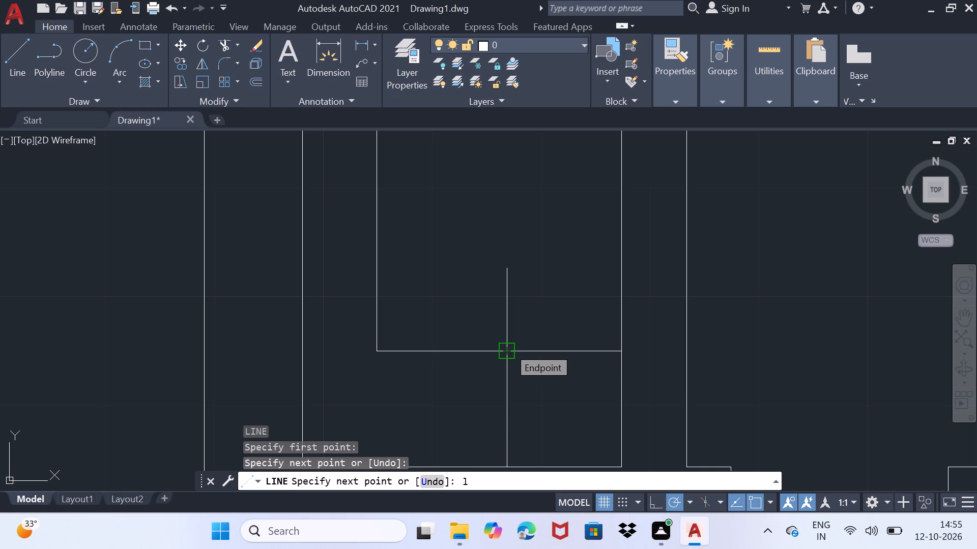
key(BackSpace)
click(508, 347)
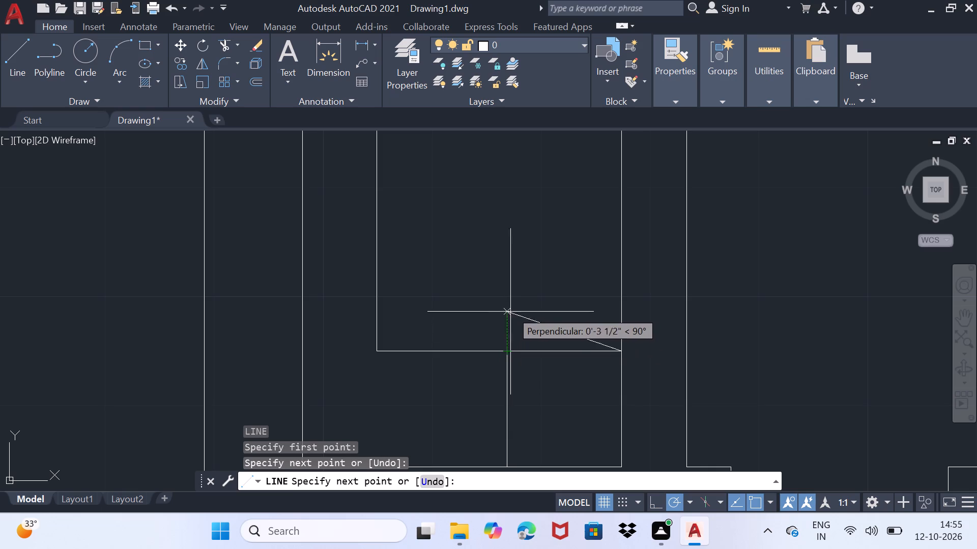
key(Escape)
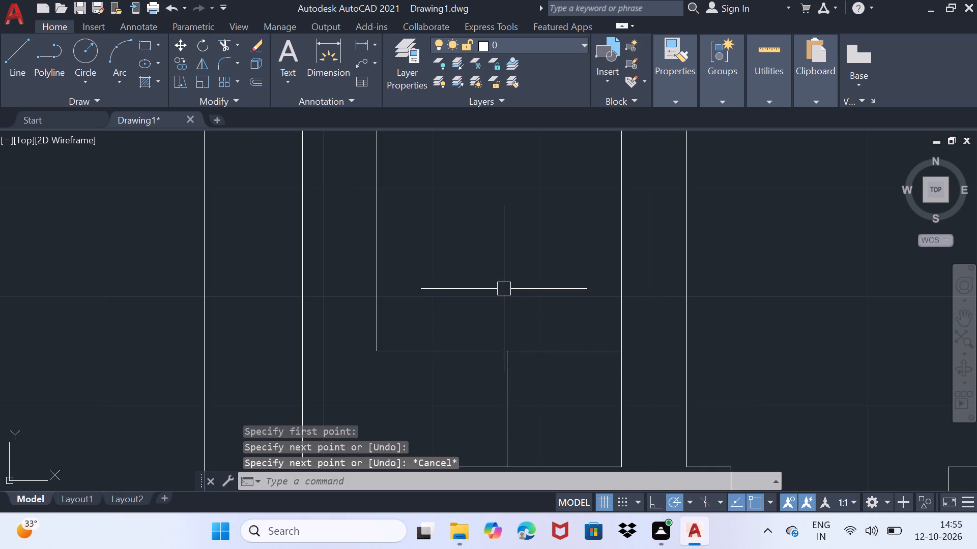
Draw a line about 3" up from the junction, across to the right wall, partway down it and back, forming two parallel crosslines.
key(l)
key(Return)
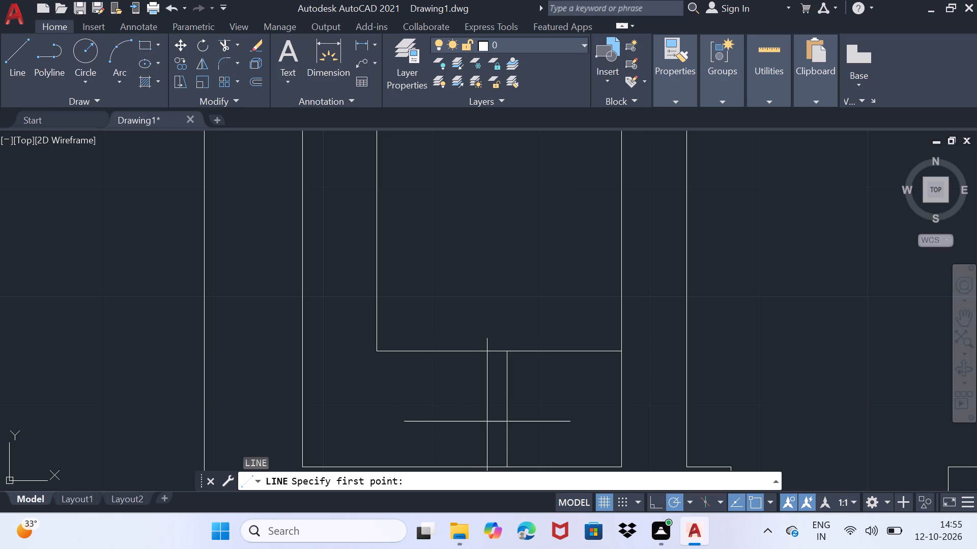
click(508, 344)
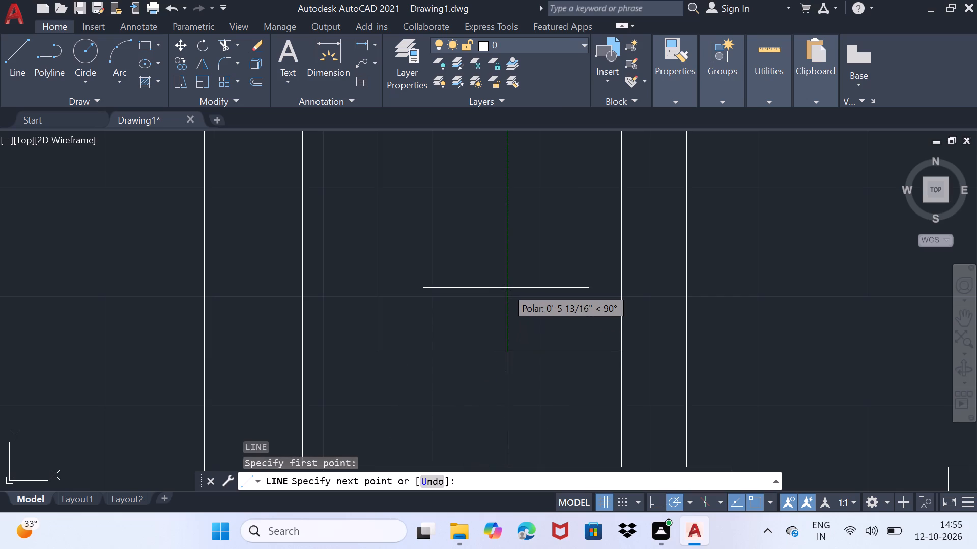
click(507, 318)
click(620, 319)
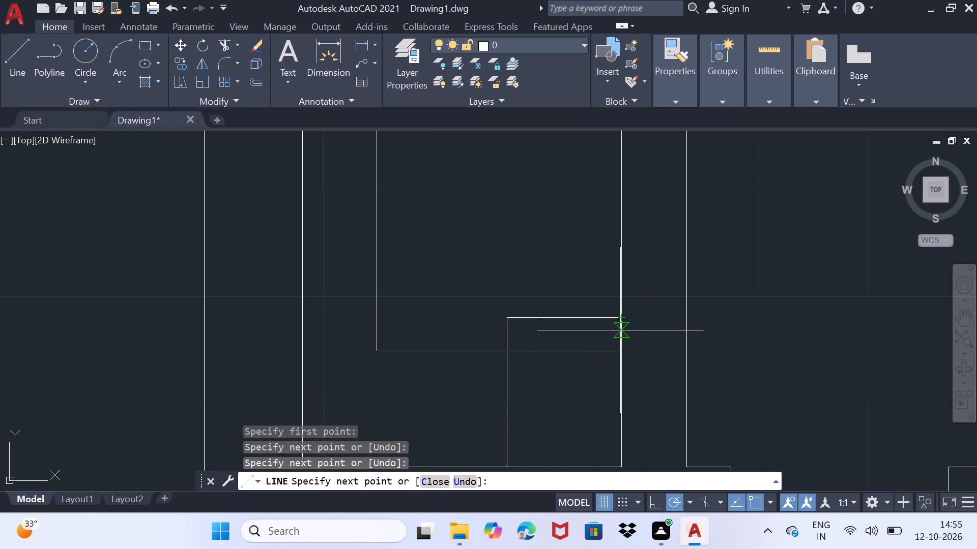
click(620, 334)
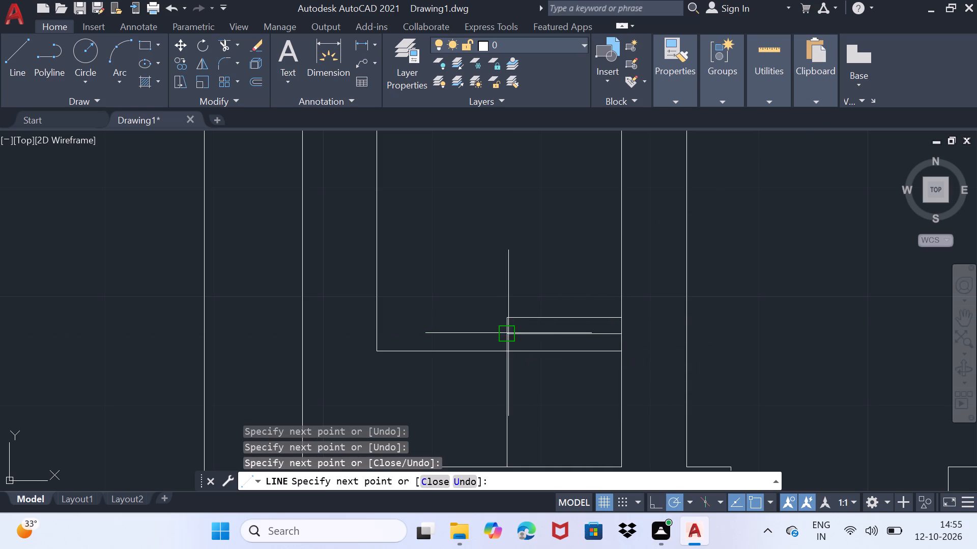
click(508, 333)
scroll(508, 333, down, 2)
scroll(520, 380, up, 2)
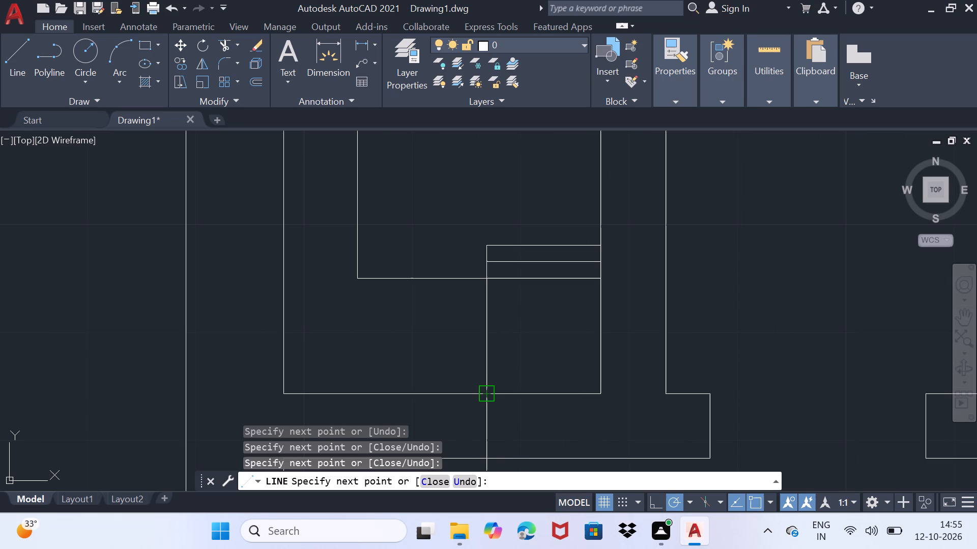
scroll(486, 396, up, 1)
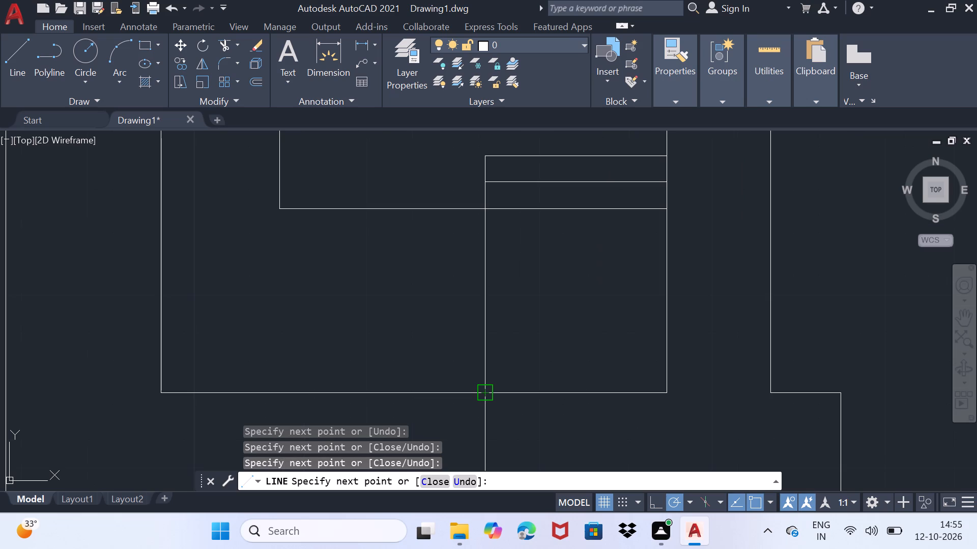
key(space)
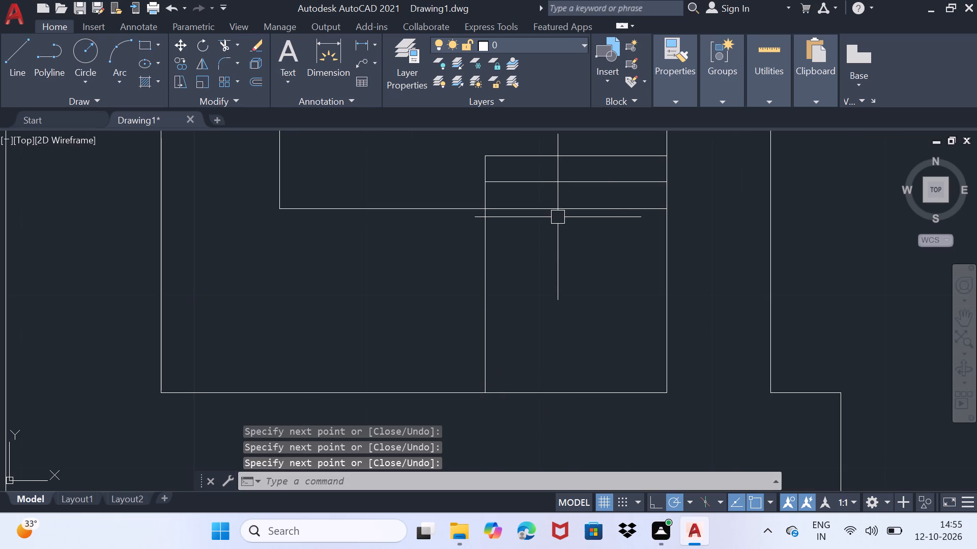
Draw a continuous zigzag of five horizontal crosslines below the junction, working down between the short vertical line and the right wall.
click(559, 211)
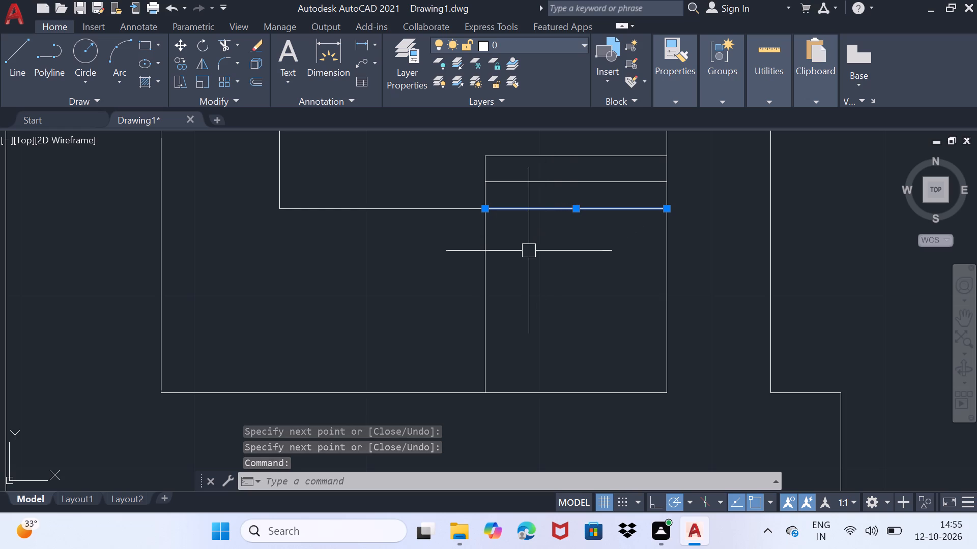
key(Return)
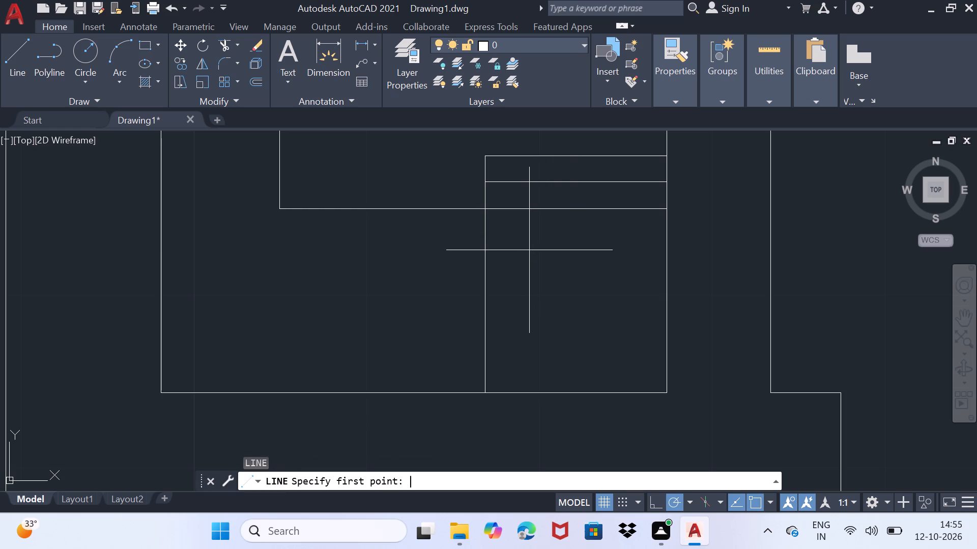
key(l)
key(Return)
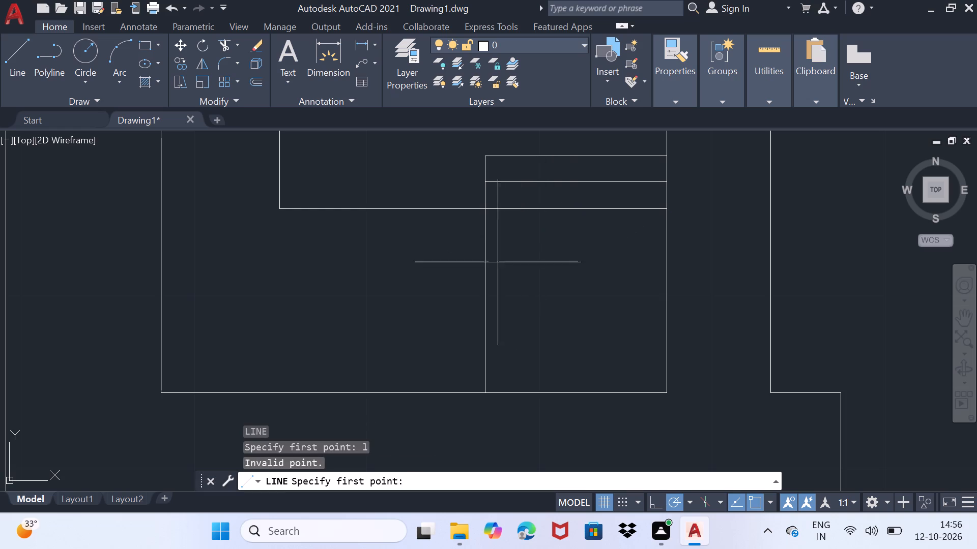
click(486, 228)
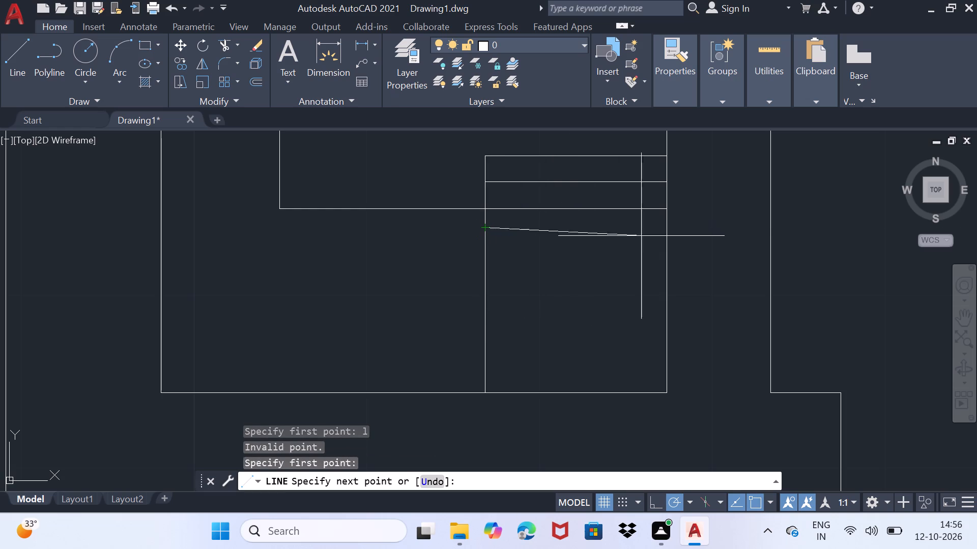
click(671, 227)
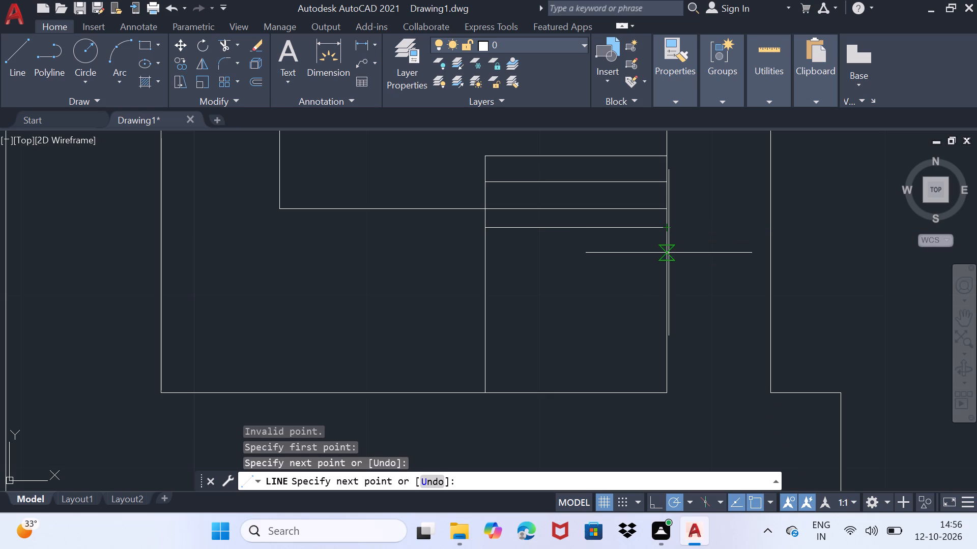
click(667, 256)
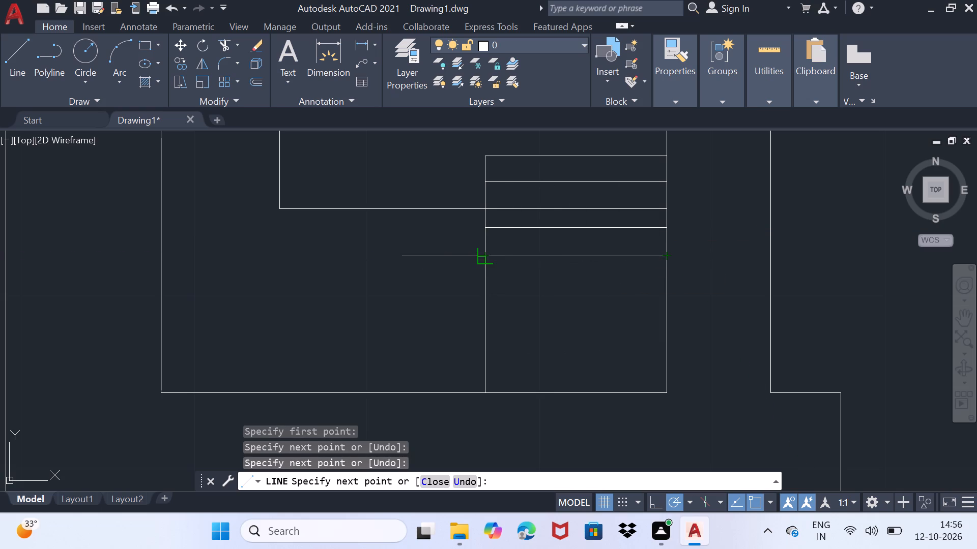
click(484, 263)
click(484, 306)
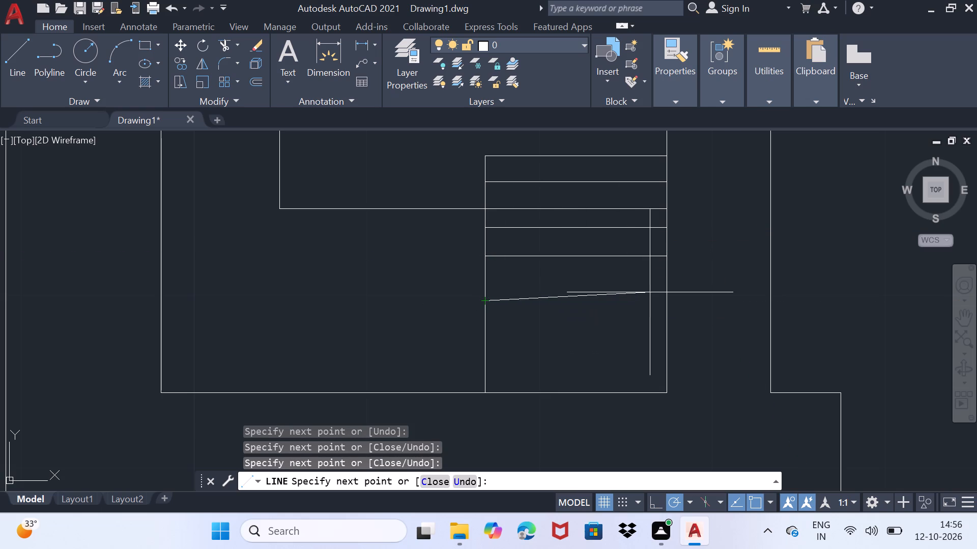
click(668, 301)
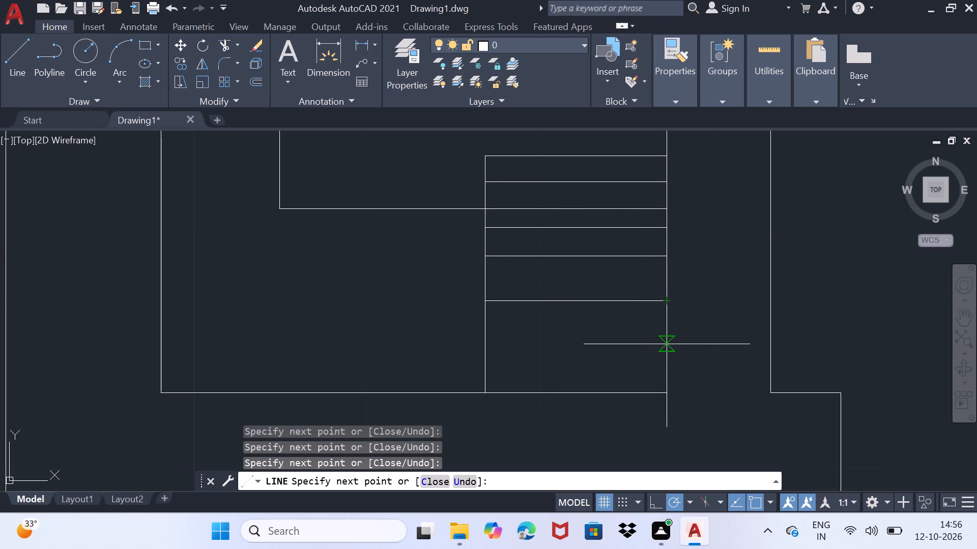
click(667, 344)
click(487, 345)
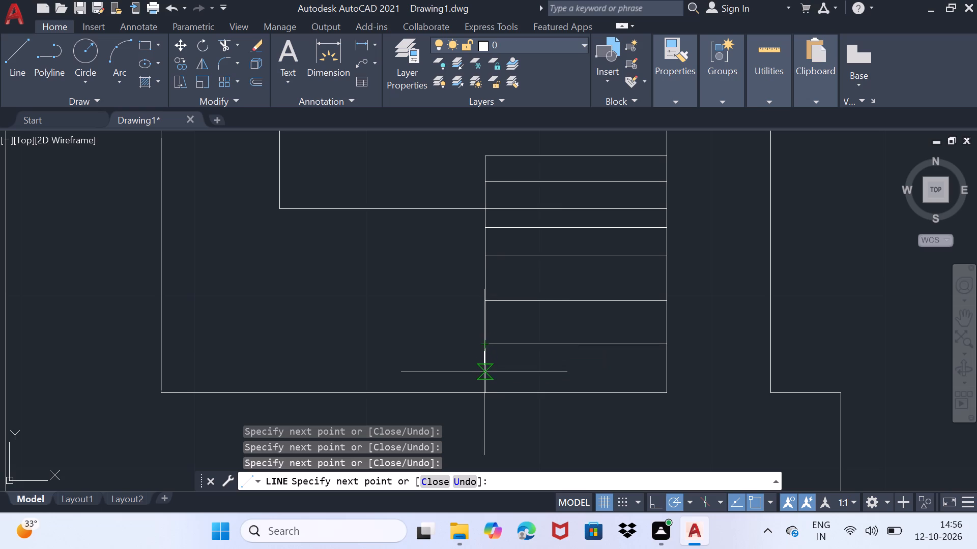
click(484, 372)
click(668, 369)
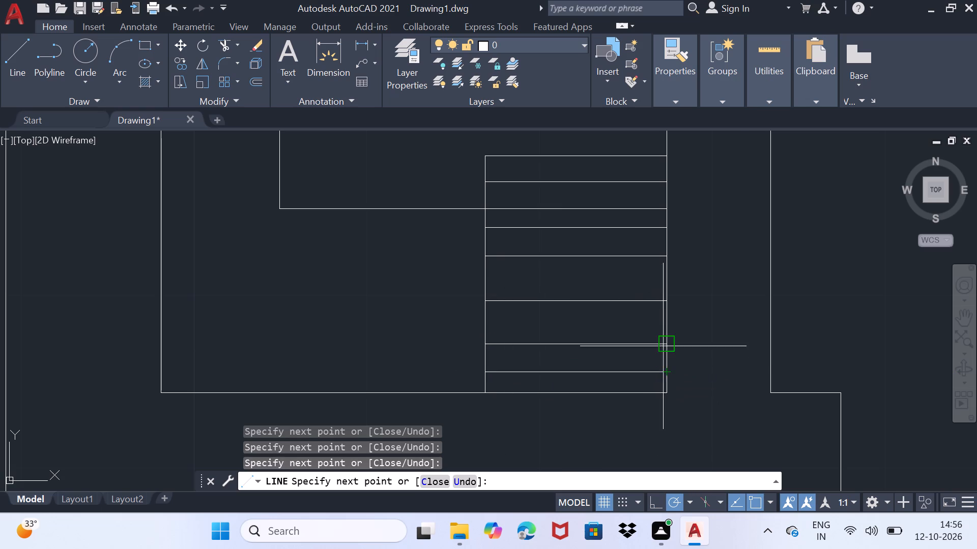
Add three more horizontal crosslines to the treads, working up the narrow room and splitting the wider gaps between the existing lines.
click(671, 318)
click(487, 324)
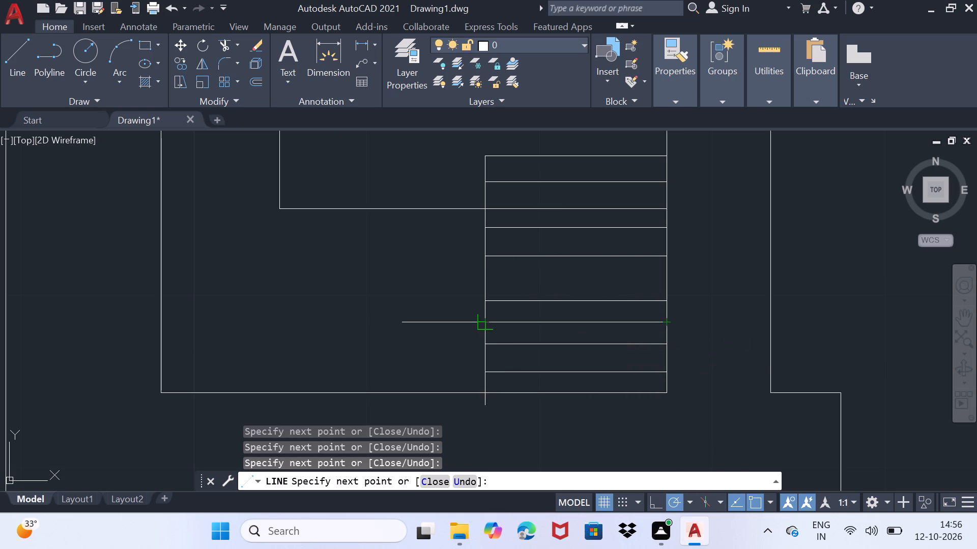
click(488, 280)
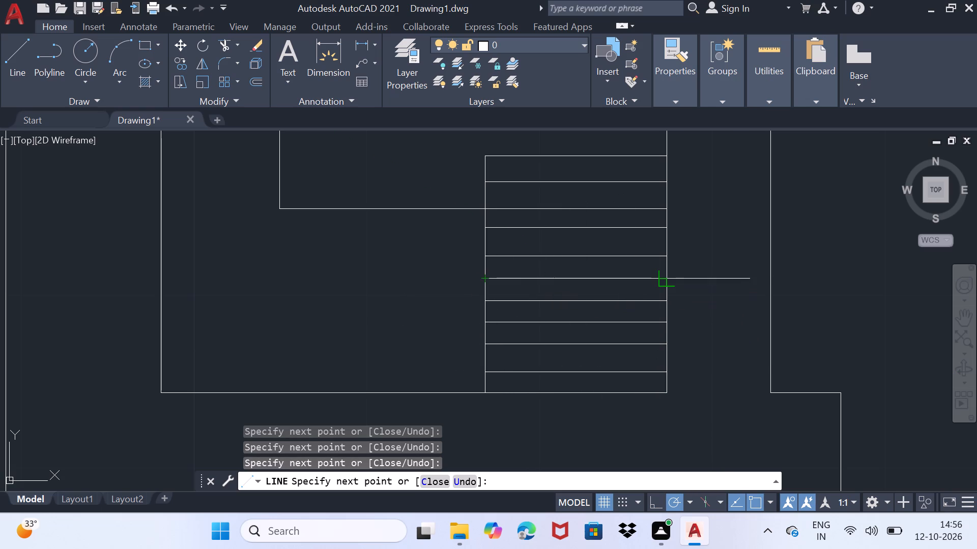
click(669, 282)
click(666, 238)
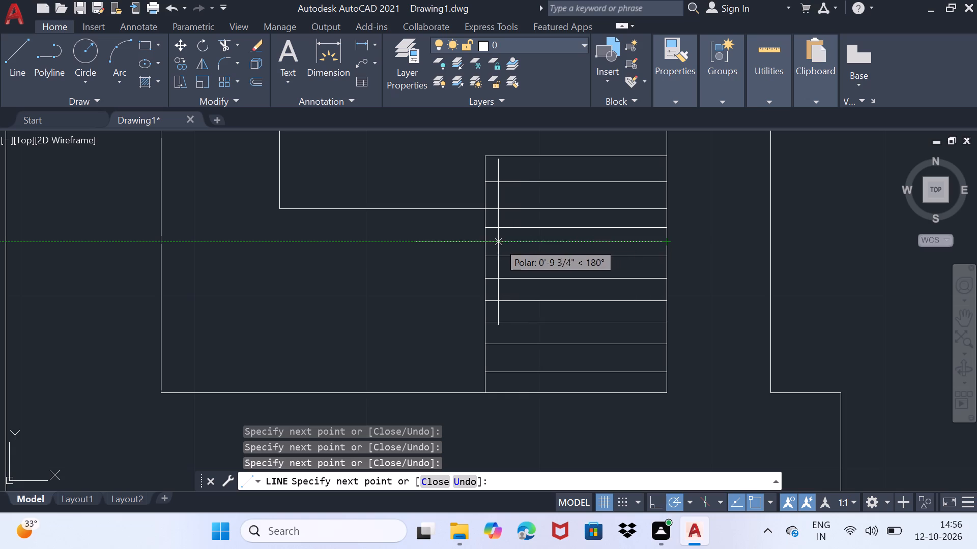
click(493, 243)
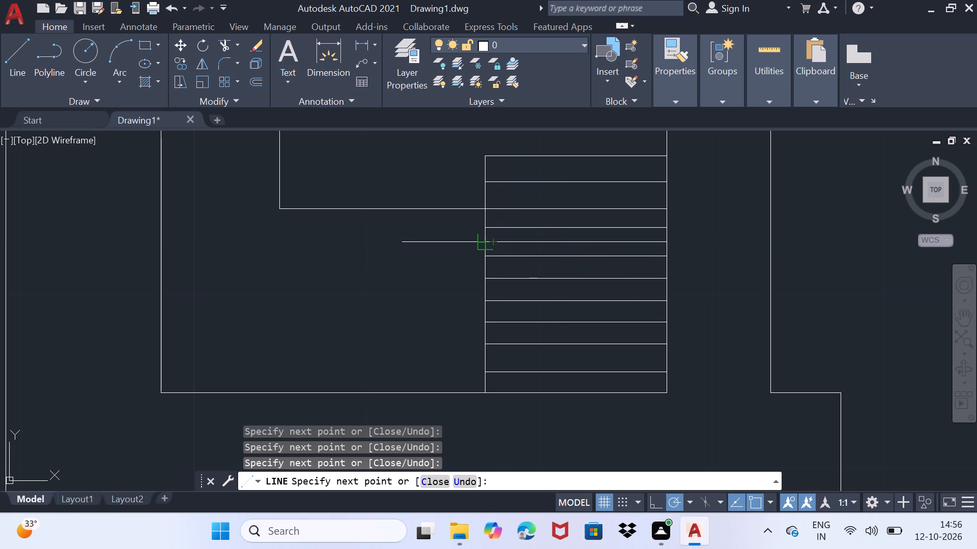
click(478, 247)
key(space)
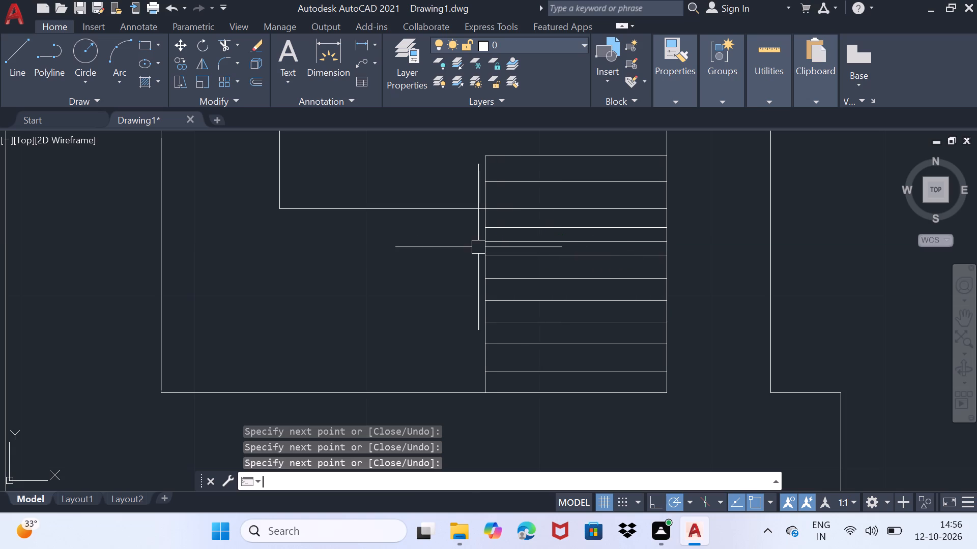
Draw a small upright rectangle against the wall face opposite the rounded rectangular block, level with the block's lower half.
scroll(478, 248, down, 4)
middle_drag(486, 339, 555, 250)
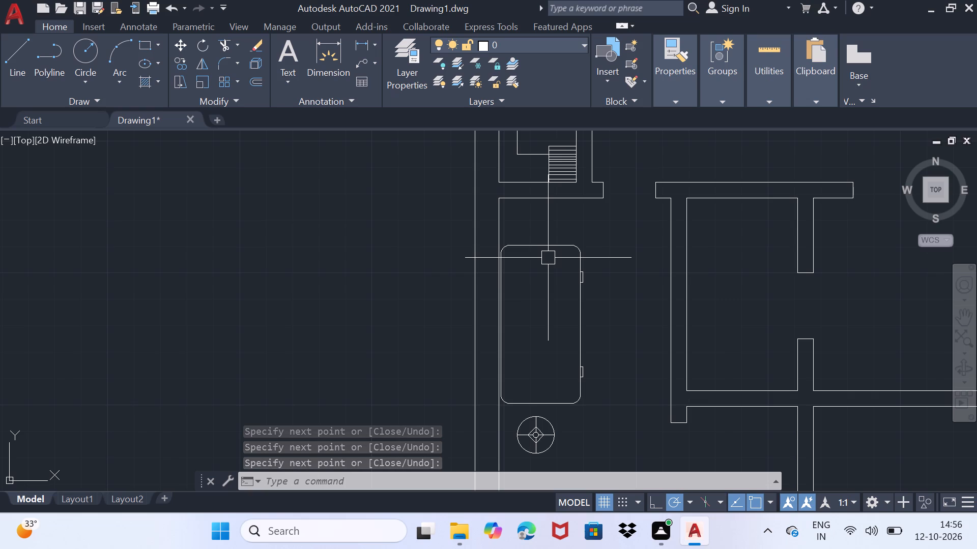
scroll(623, 272, down, 2)
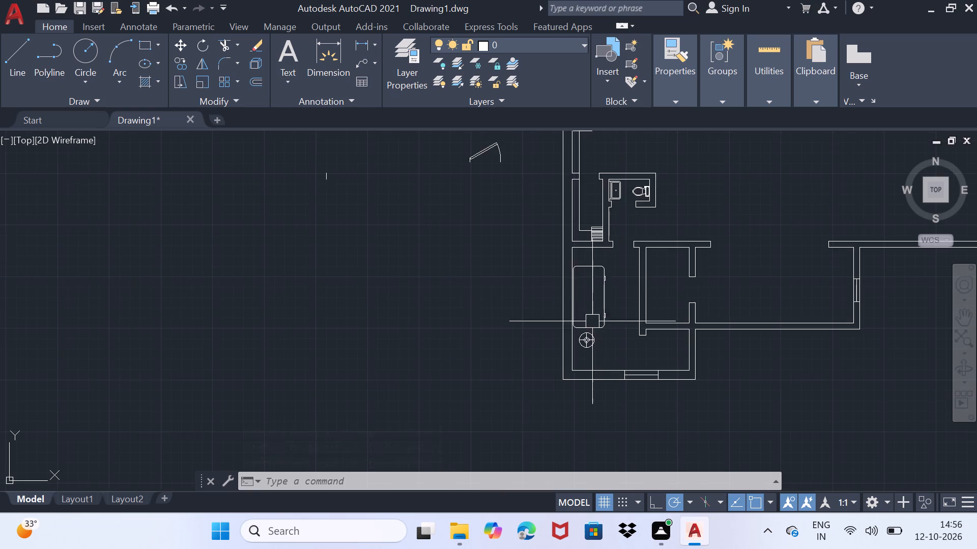
scroll(595, 324, up, 3)
middle_drag(612, 336, 504, 413)
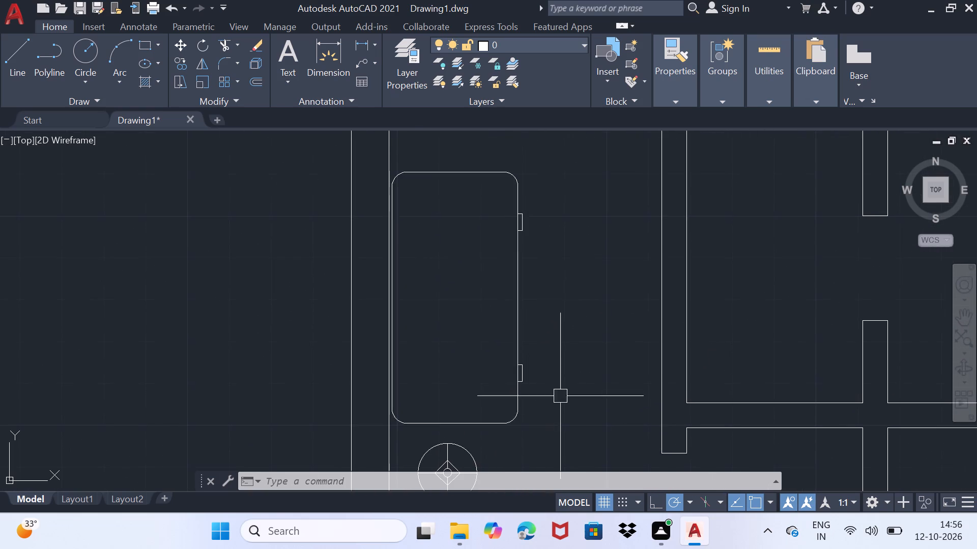
scroll(569, 361, up, 1)
scroll(570, 362, down, 1)
key(r)
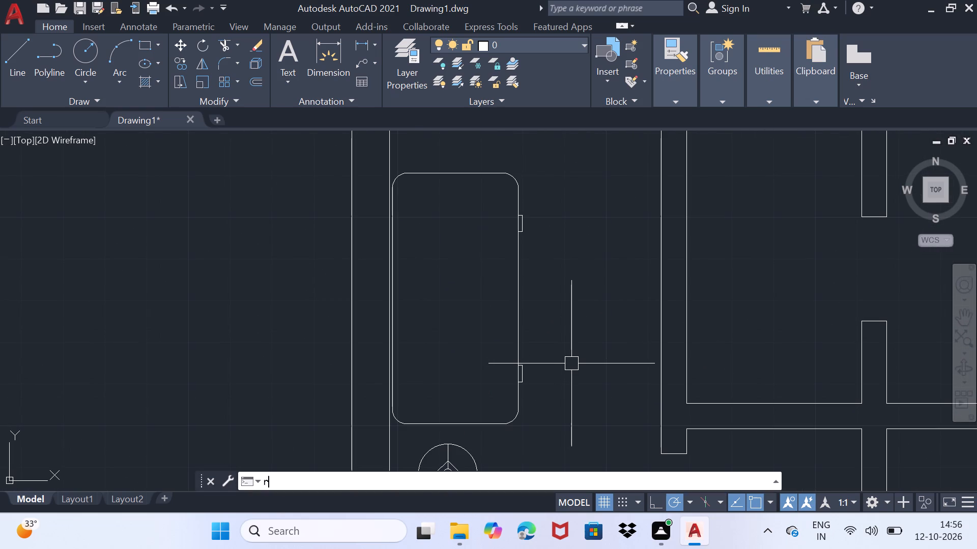
key(Return)
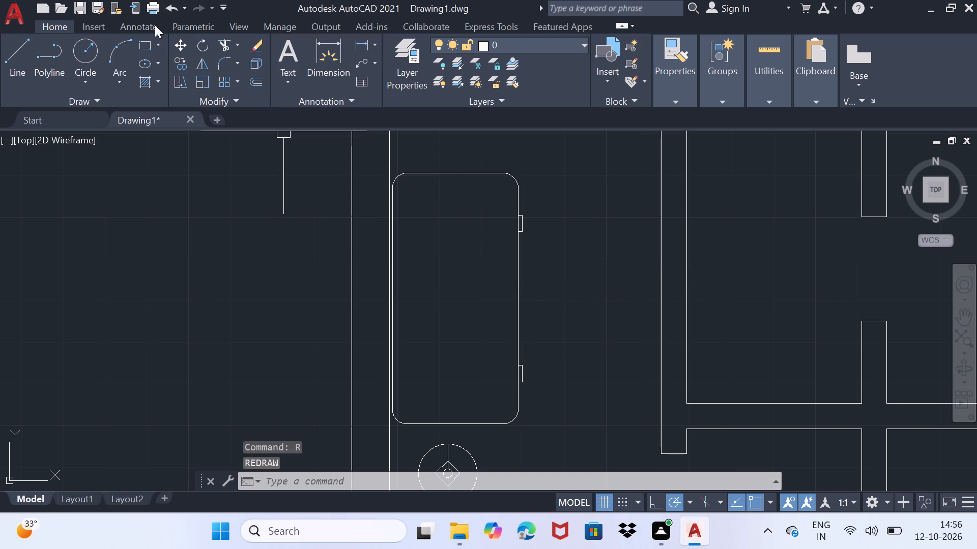
click(143, 45)
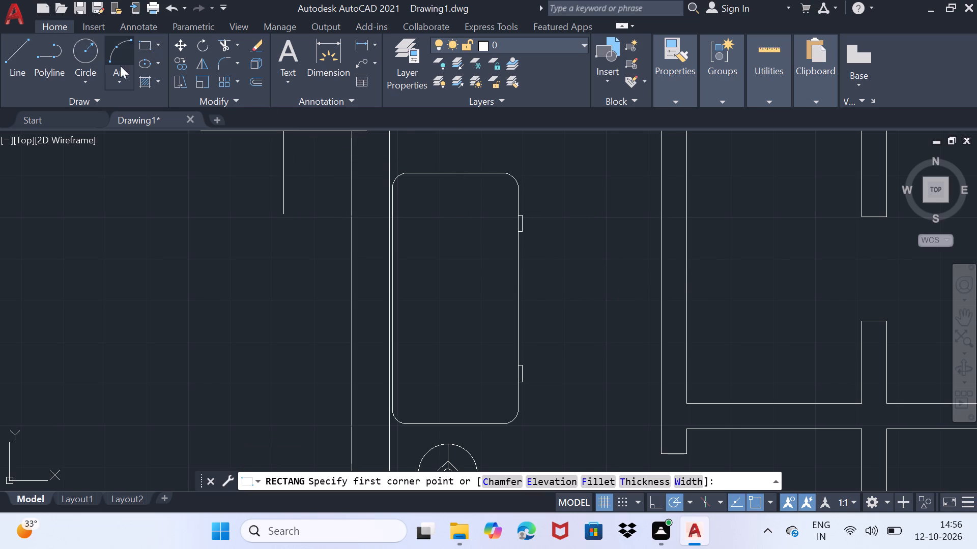
click(595, 262)
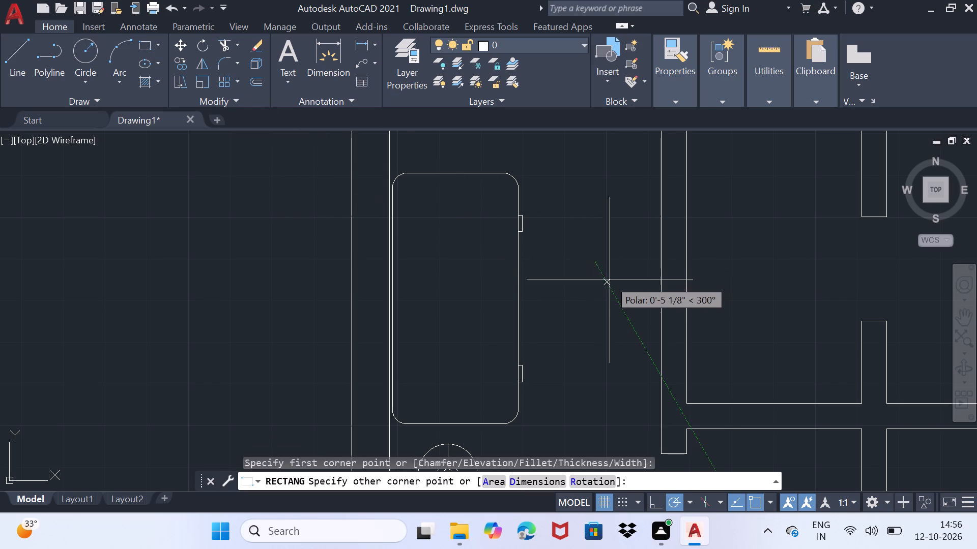
click(655, 363)
key(space)
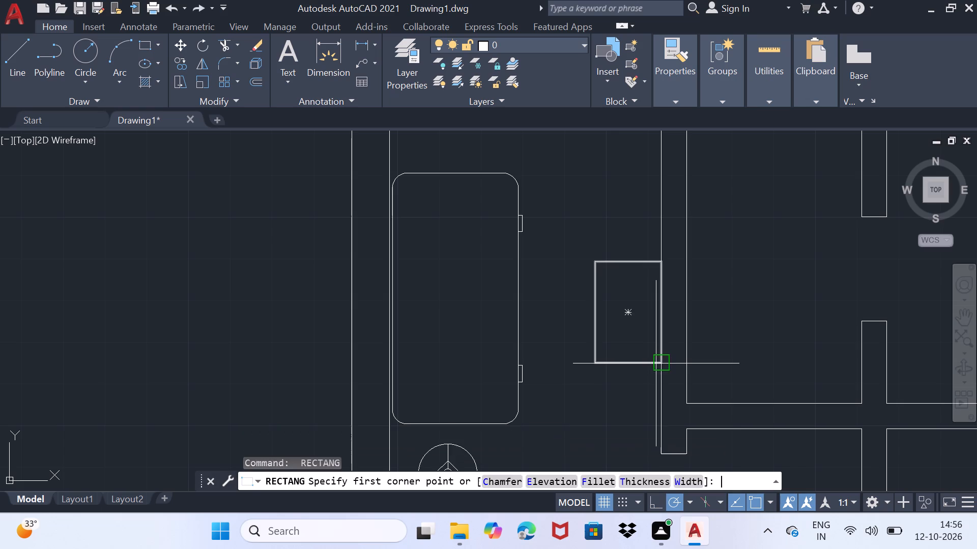
scroll(656, 363, down, 3)
key(space)
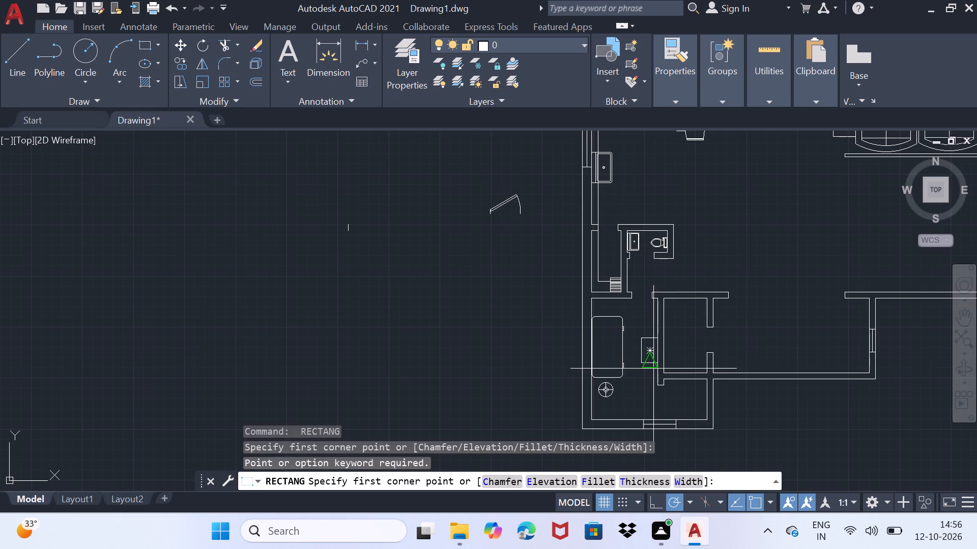
key(Escape)
Draw a horizontal line about 11 1/2' long from the right wall's inner face at the window into the room below the sofas.
scroll(649, 383, up, 2)
middle_drag(653, 359, 653, 358)
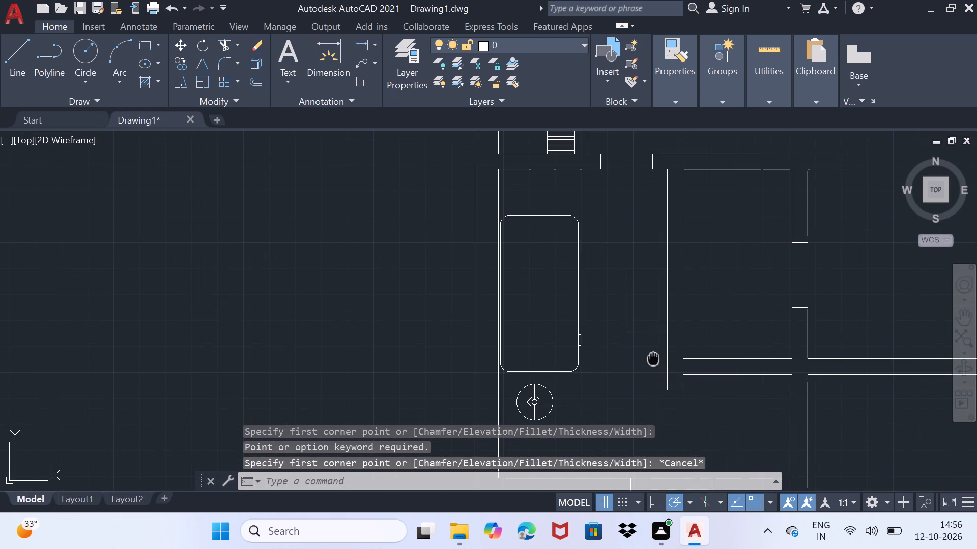
middle_drag(653, 358, 655, 286)
scroll(655, 286, down, 1)
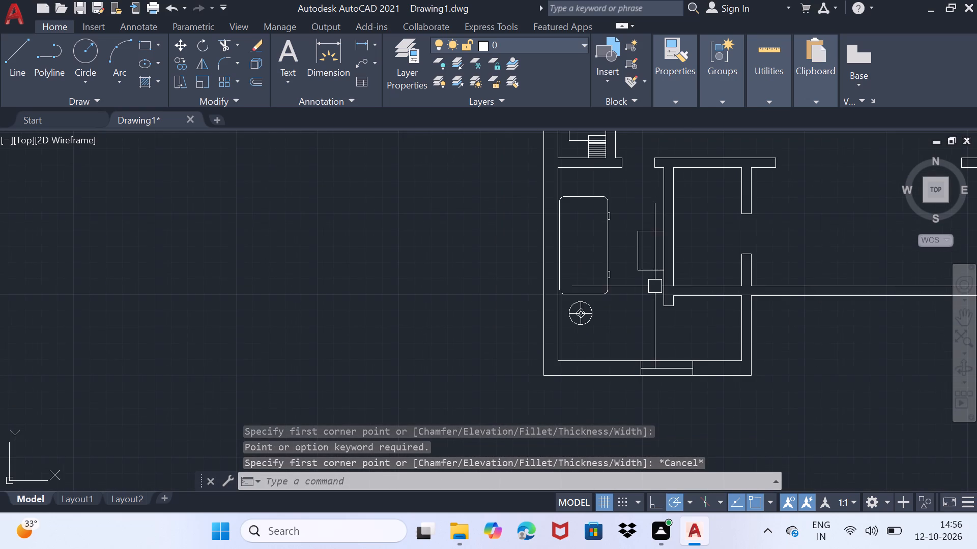
middle_drag(743, 304, 342, 366)
middle_drag(559, 292, 466, 411)
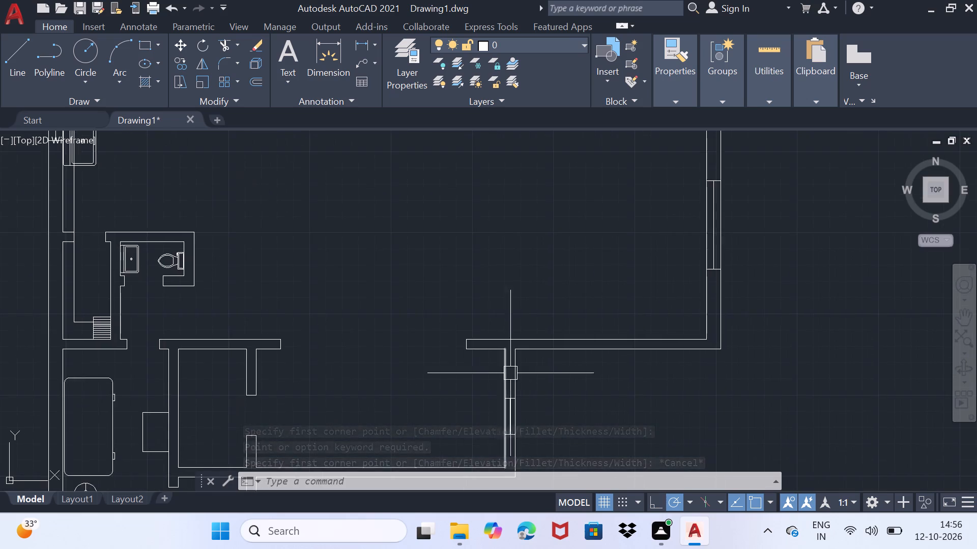
scroll(511, 373, down, 2)
scroll(545, 325, up, 1)
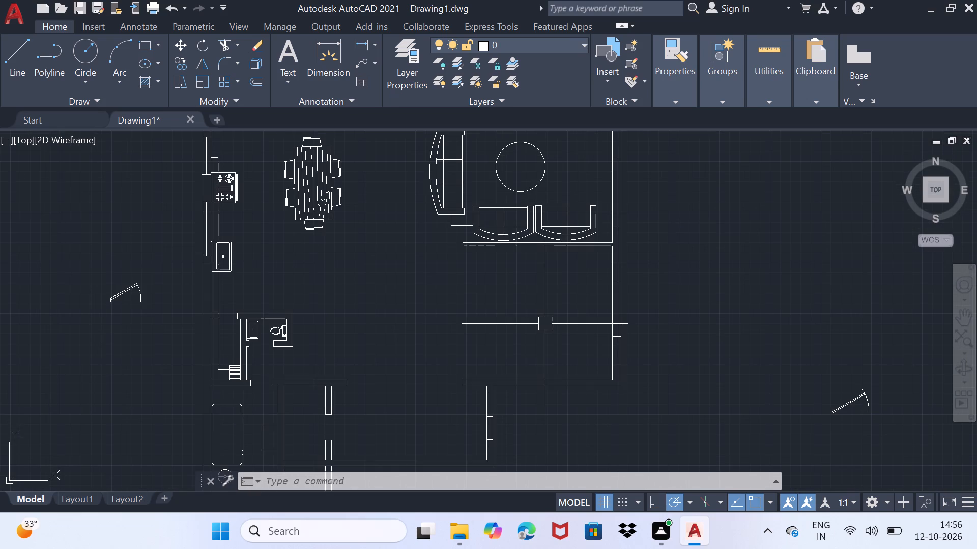
scroll(545, 323, up, 1)
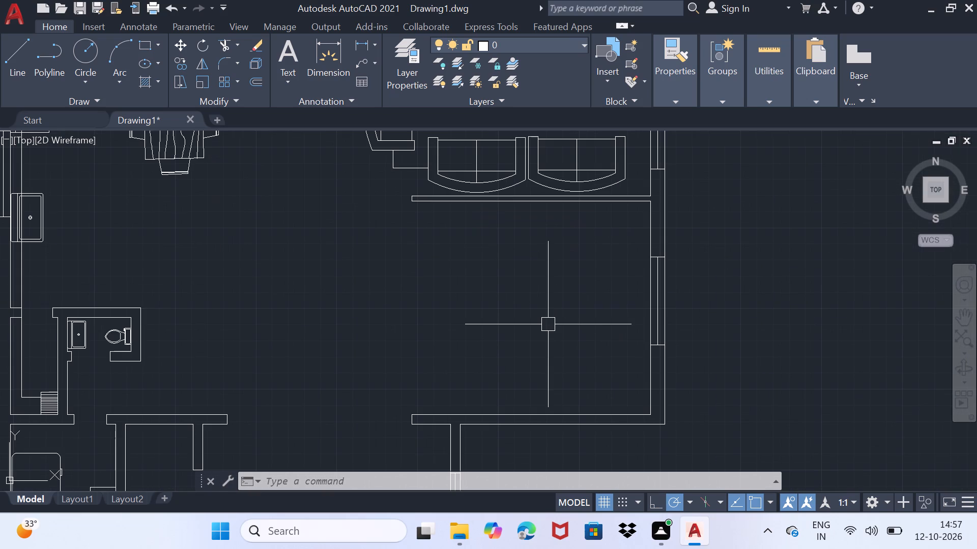
key(l)
key(Return)
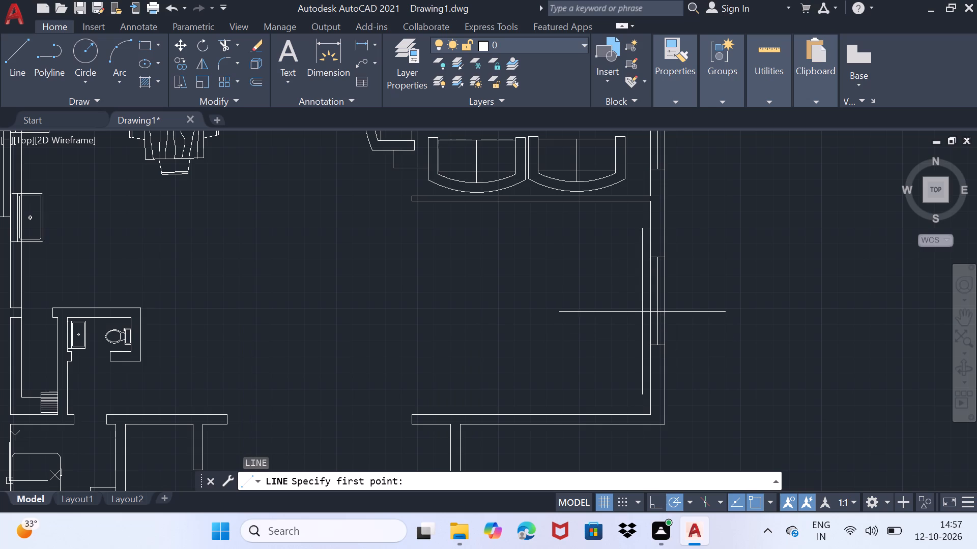
click(649, 304)
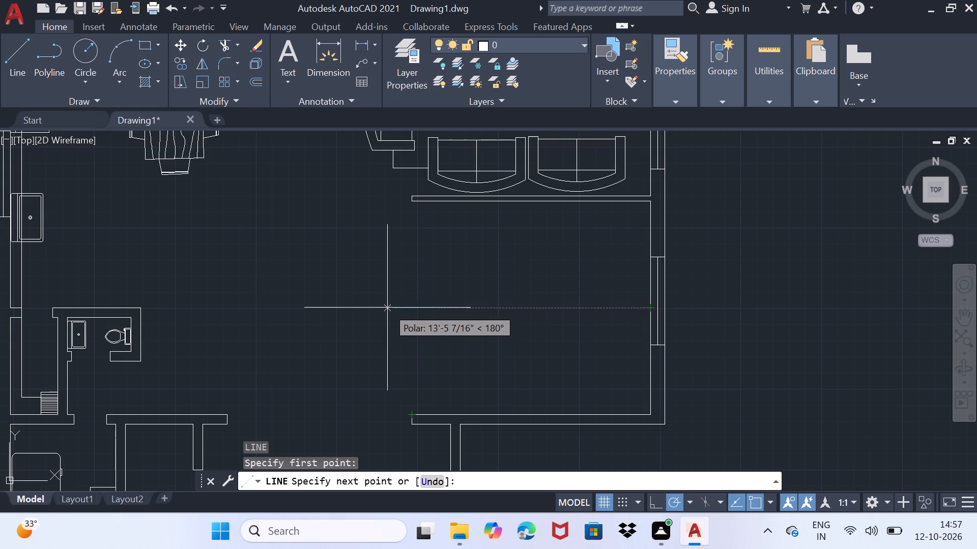
click(430, 307)
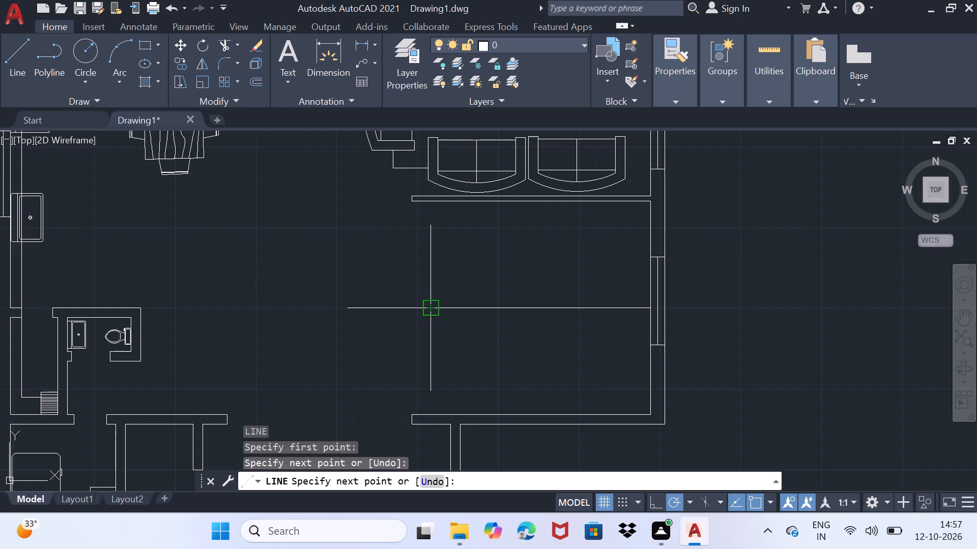
key(space)
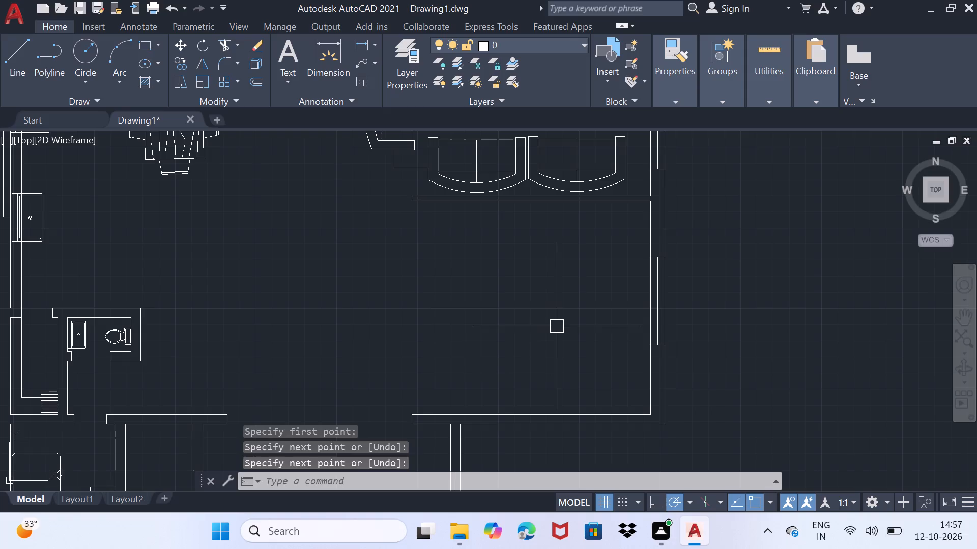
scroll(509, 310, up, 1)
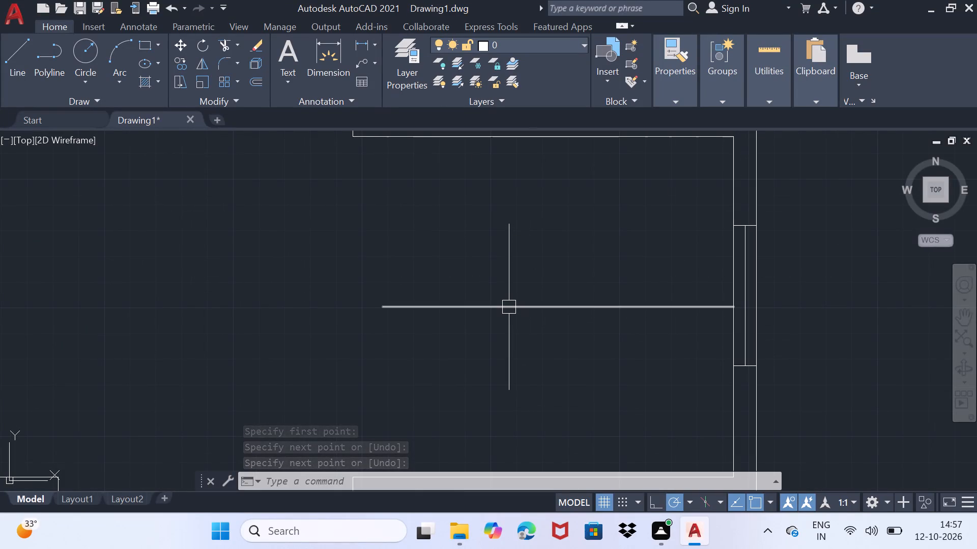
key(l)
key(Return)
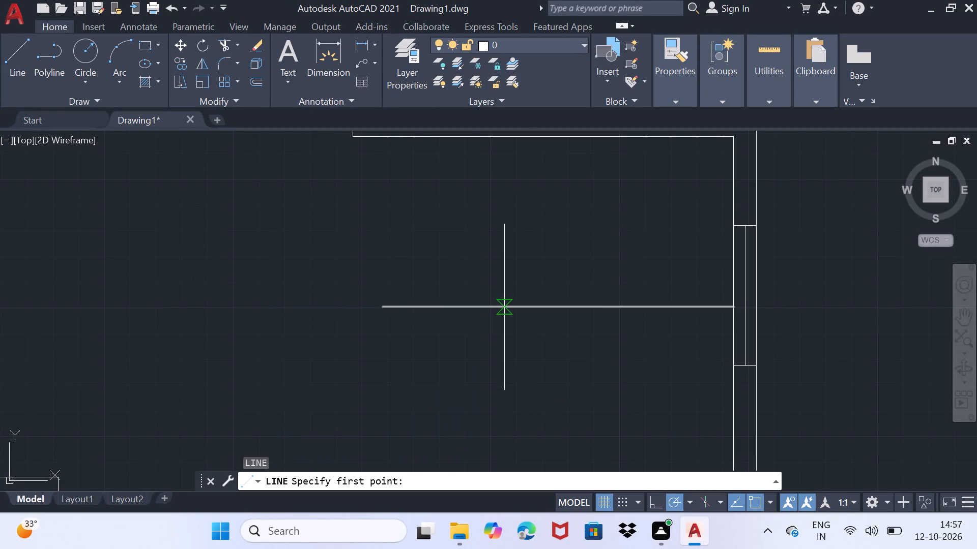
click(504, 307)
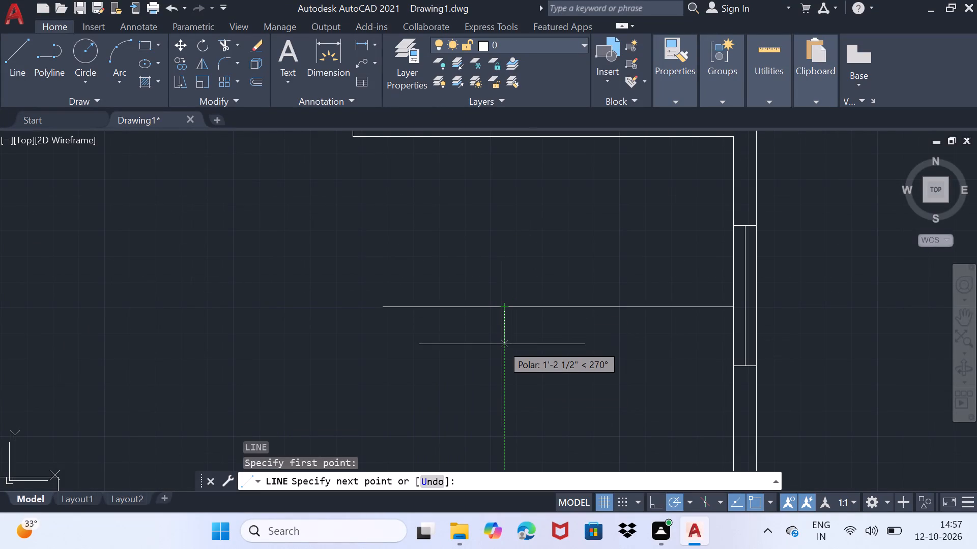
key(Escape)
Offset the horizontal line in the room below the sofas by 2" to both its lower and upper sides.
key(o)
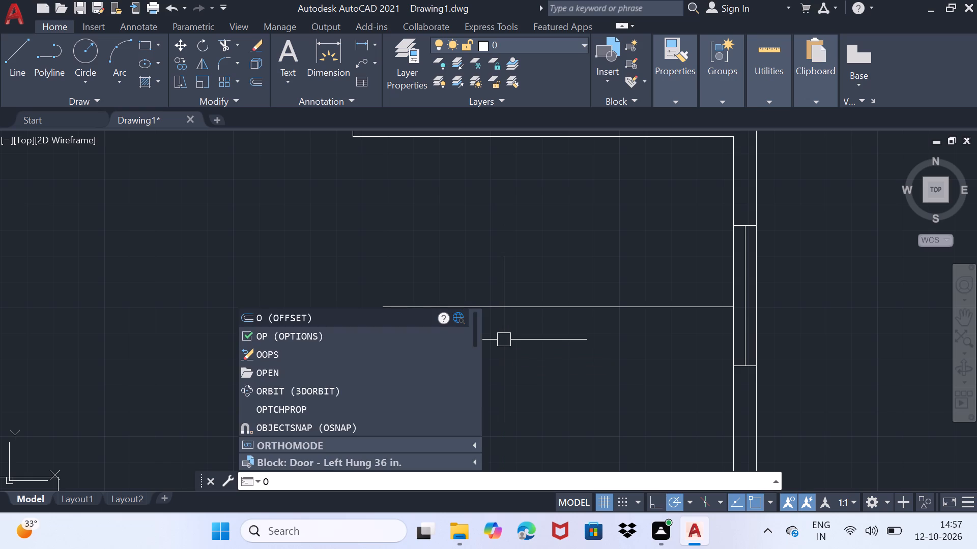
key(f)
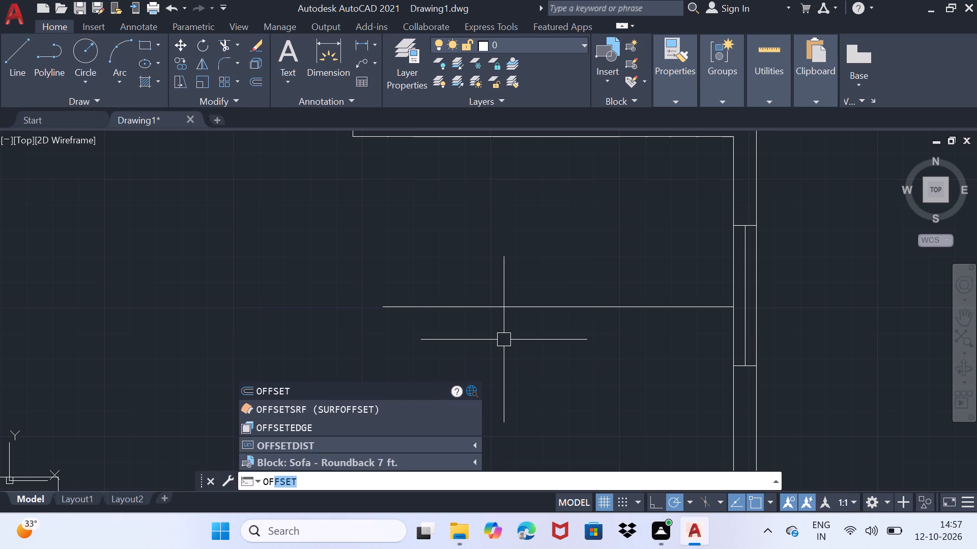
key(Return)
click(508, 300)
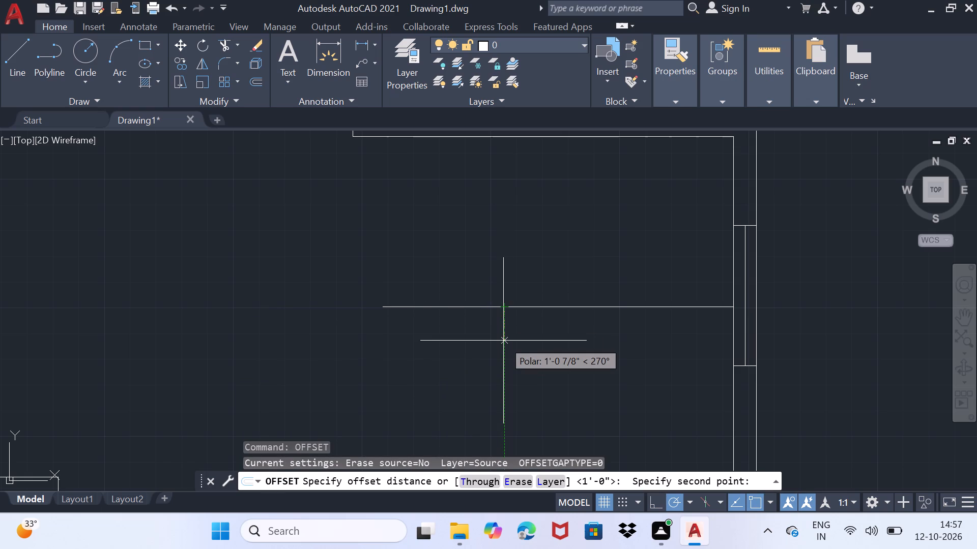
key(2)
key(shift+quotedbl)
key(Return)
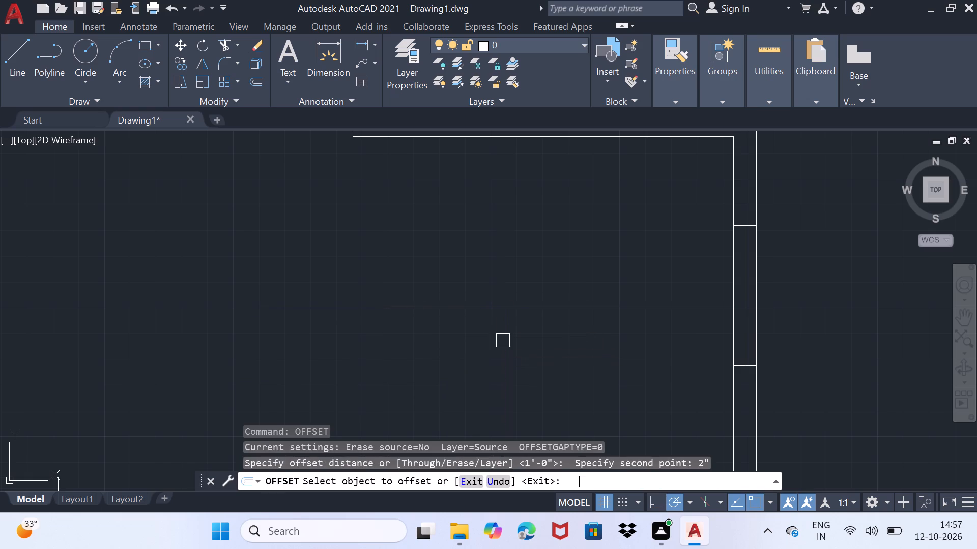
click(509, 302)
click(501, 326)
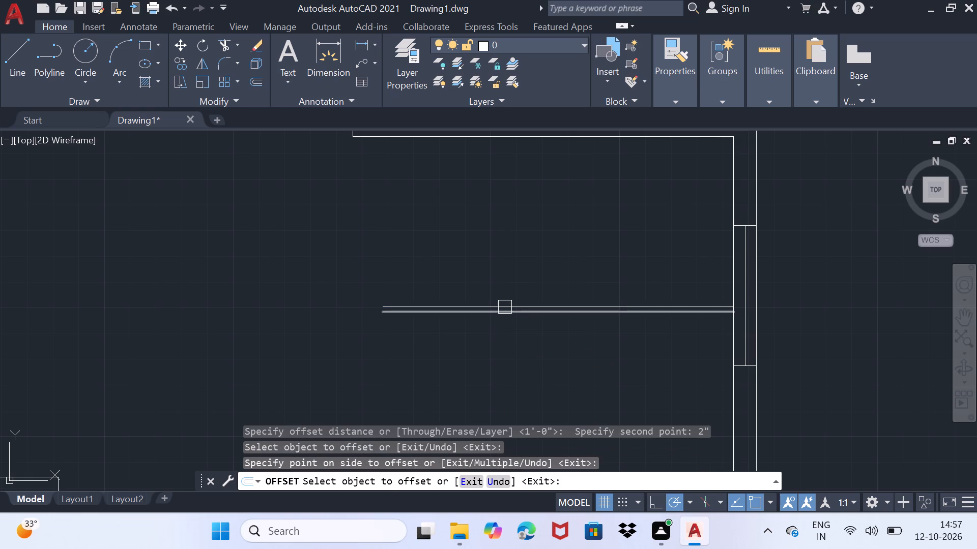
click(505, 303)
click(506, 296)
scroll(435, 299, up, 2)
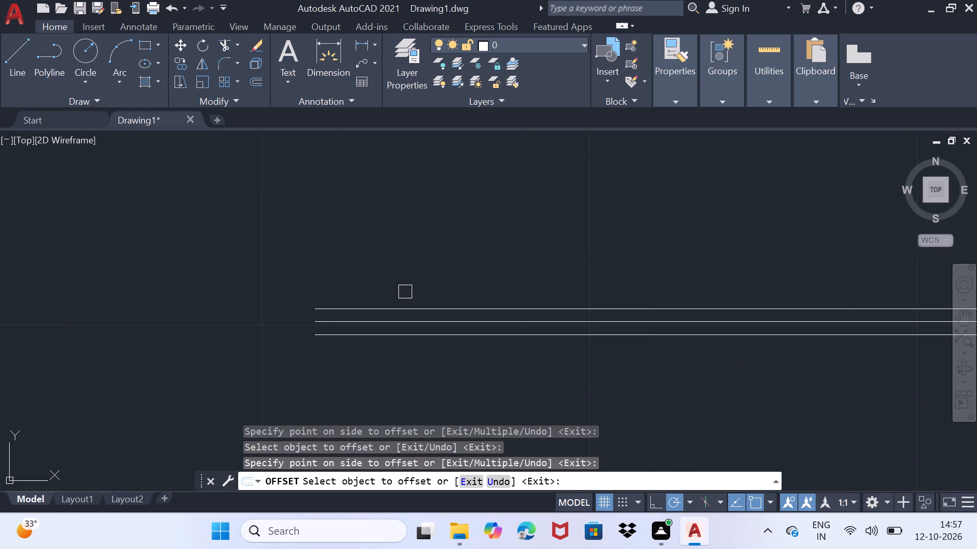
key(Escape)
Close the open left end of the three parallel lines with a short vertical line from the top line to the bottom one.
key(l)
key(Return)
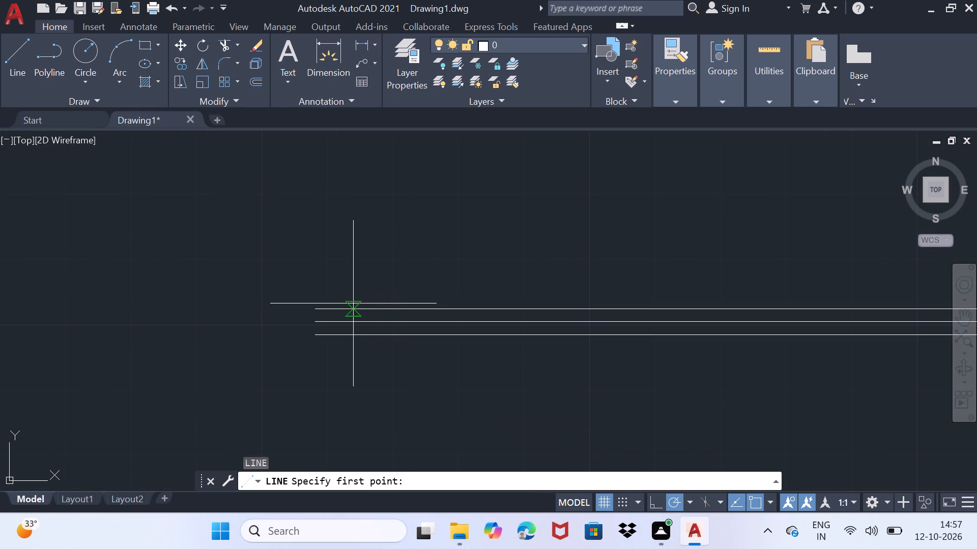
click(316, 313)
click(320, 338)
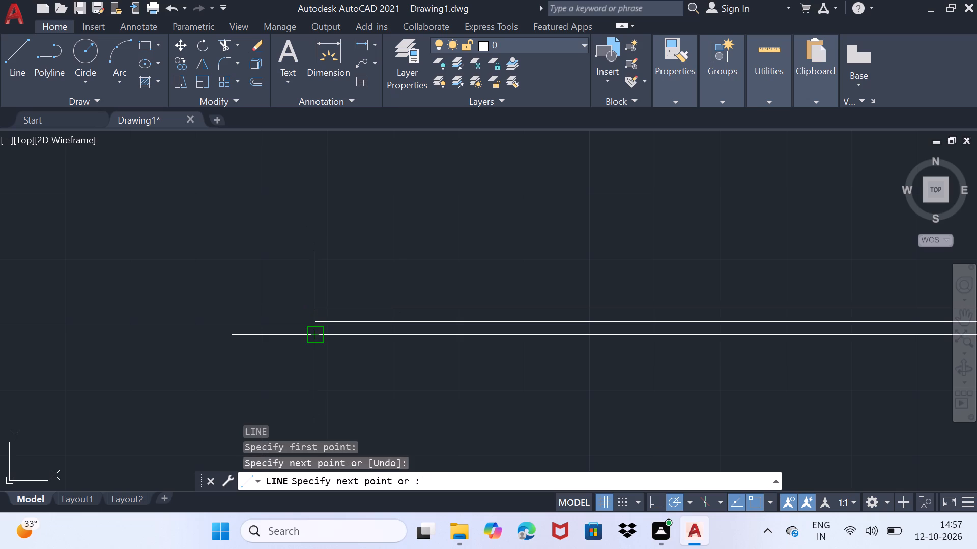
Draw a short vertical line across the three parallel lines, from the top line to the bottom one, partway between their closed end and the window wall.
key(space)
scroll(320, 338, down, 3)
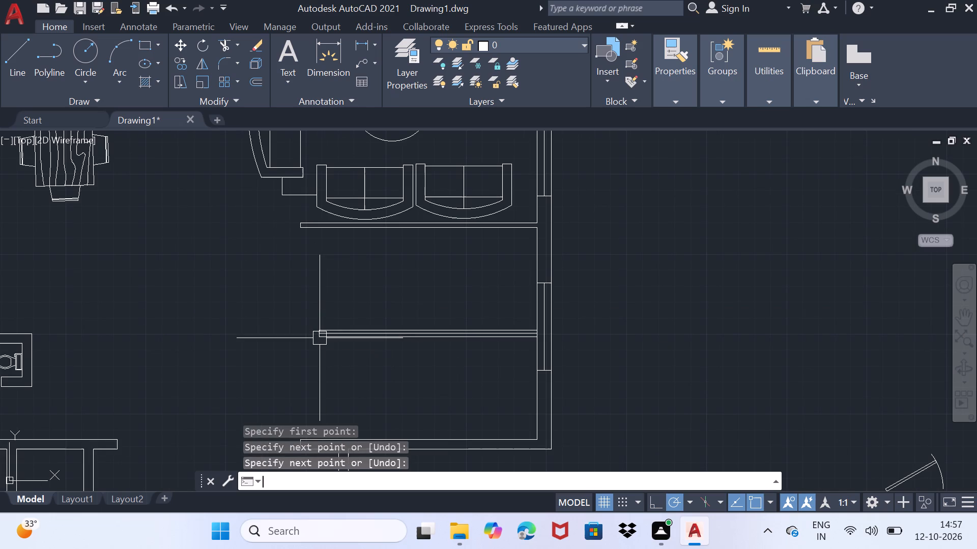
scroll(491, 343, up, 3)
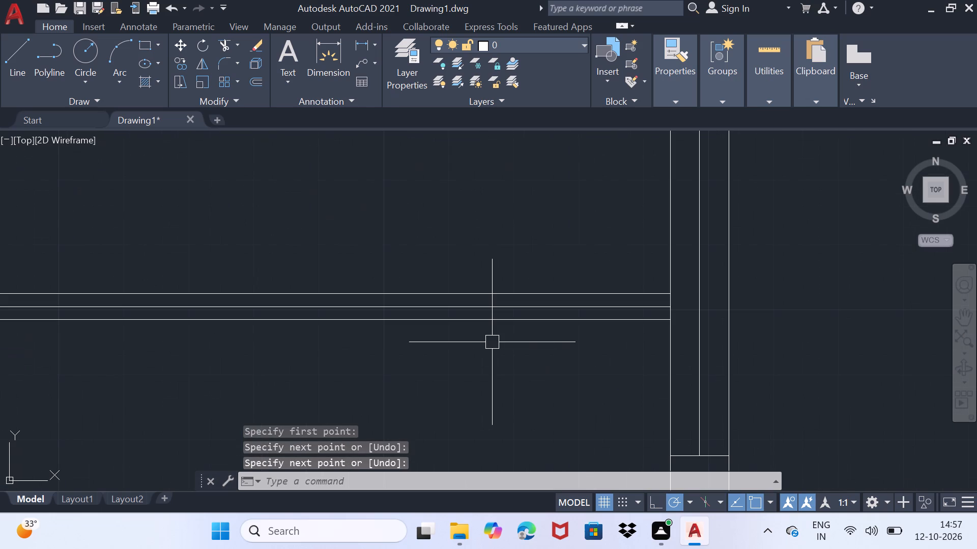
key(l)
key(Return)
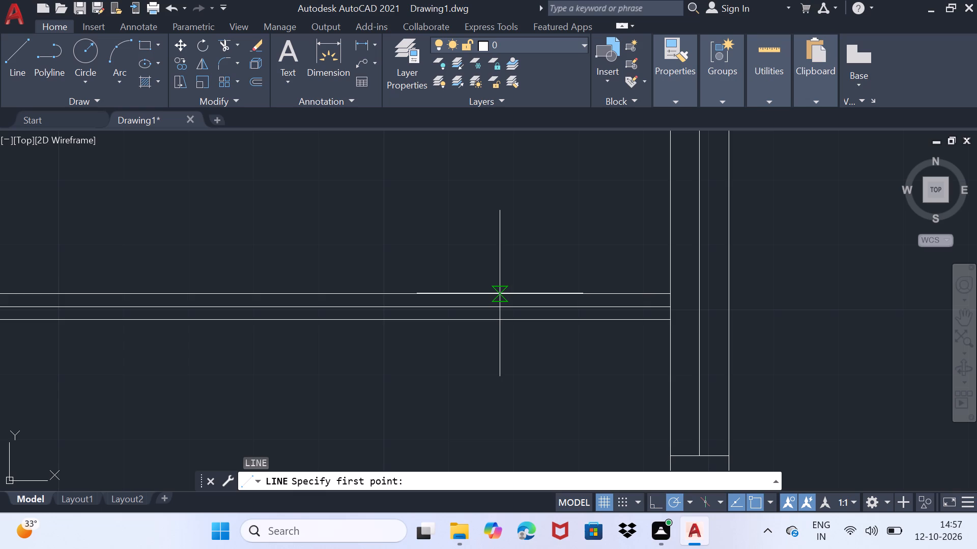
scroll(292, 284, down, 2)
middle_drag(284, 295, 355, 291)
scroll(370, 278, up, 2)
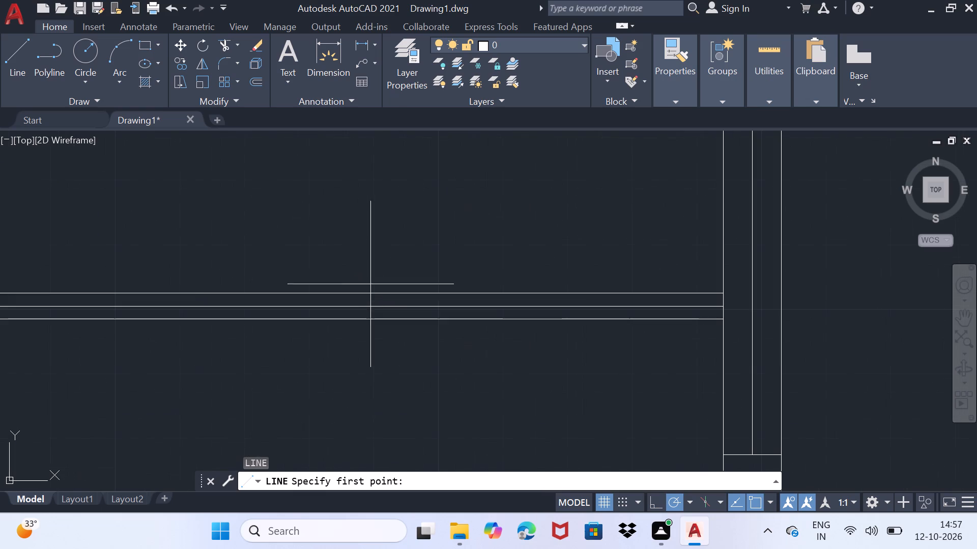
click(386, 293)
click(386, 326)
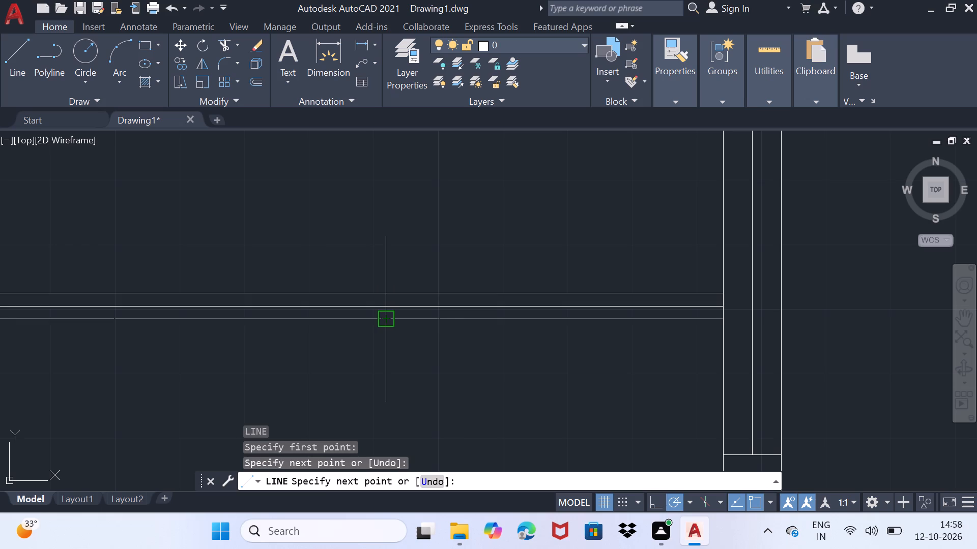
key(space)
scroll(367, 340, up, 1)
scroll(367, 340, down, 1)
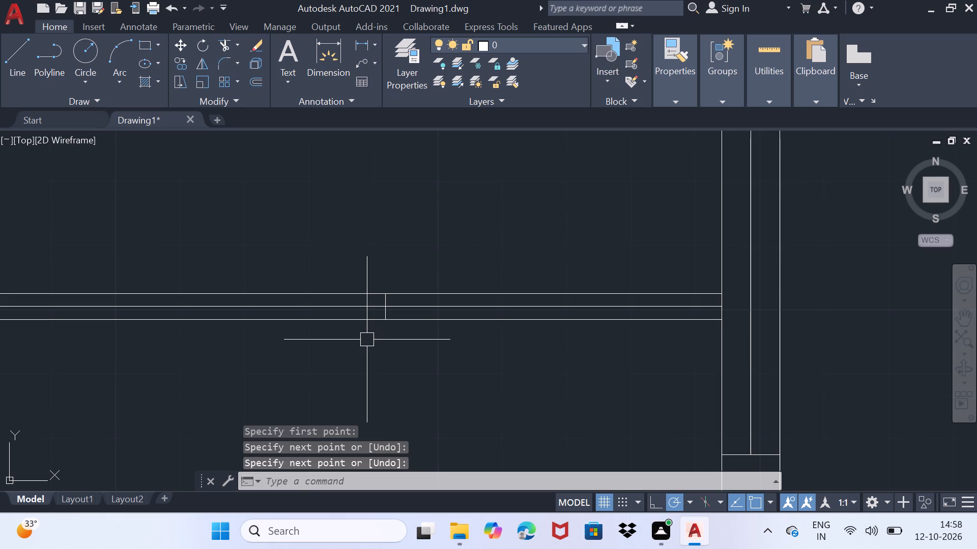
Trim away the portions of the three parallel lines between the new short vertical line and the window wall.
text(tr)
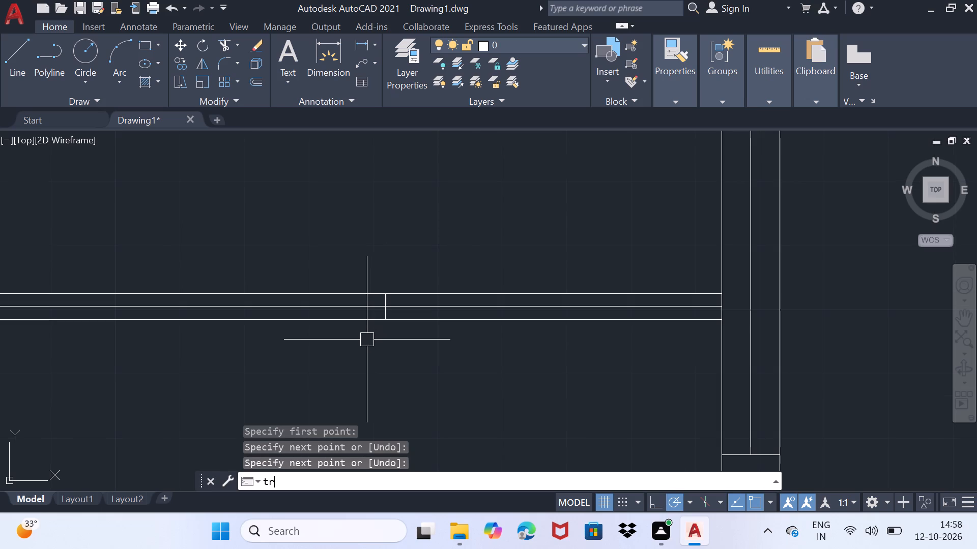
key(Return)
drag(531, 235, 502, 401)
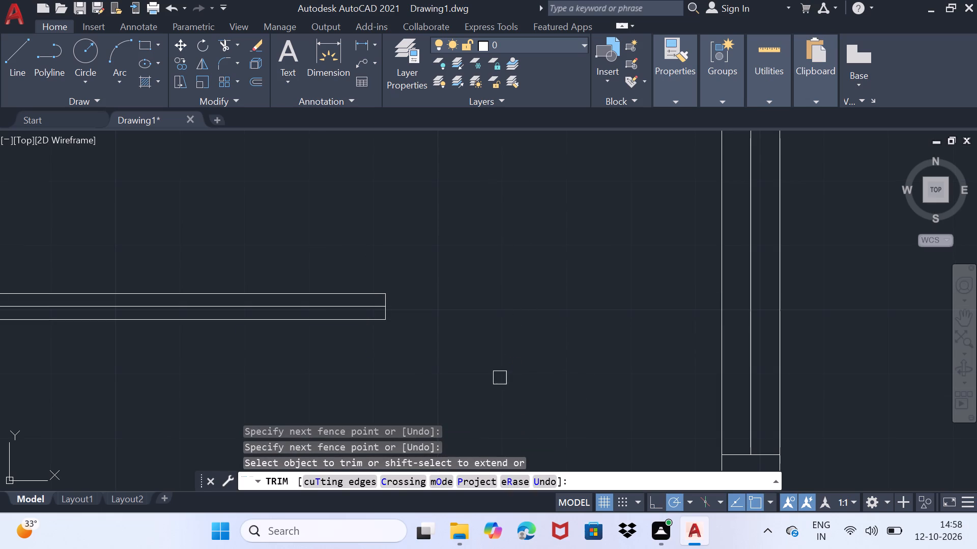
scroll(502, 371, down, 2)
middle_drag(515, 357, 594, 326)
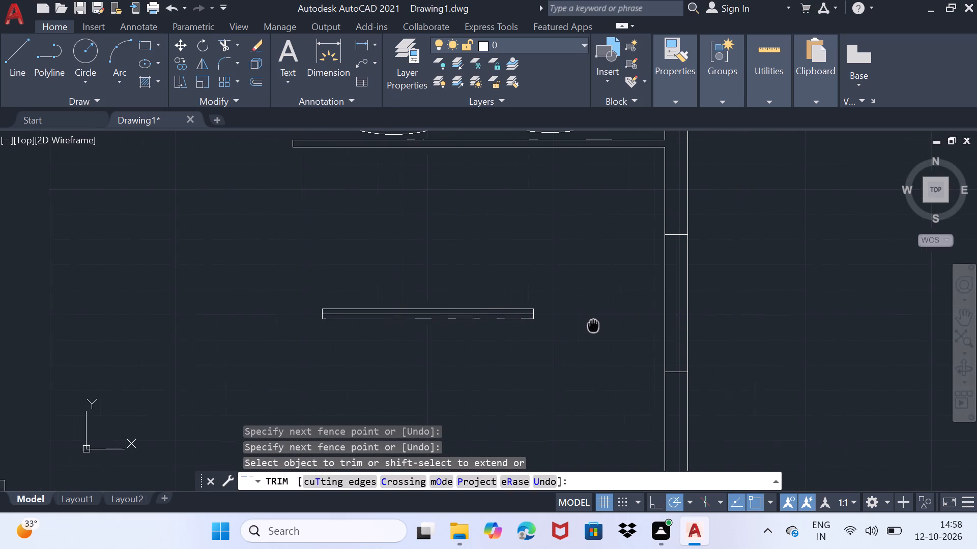
middle_drag(594, 326, 597, 326)
scroll(536, 302, up, 1)
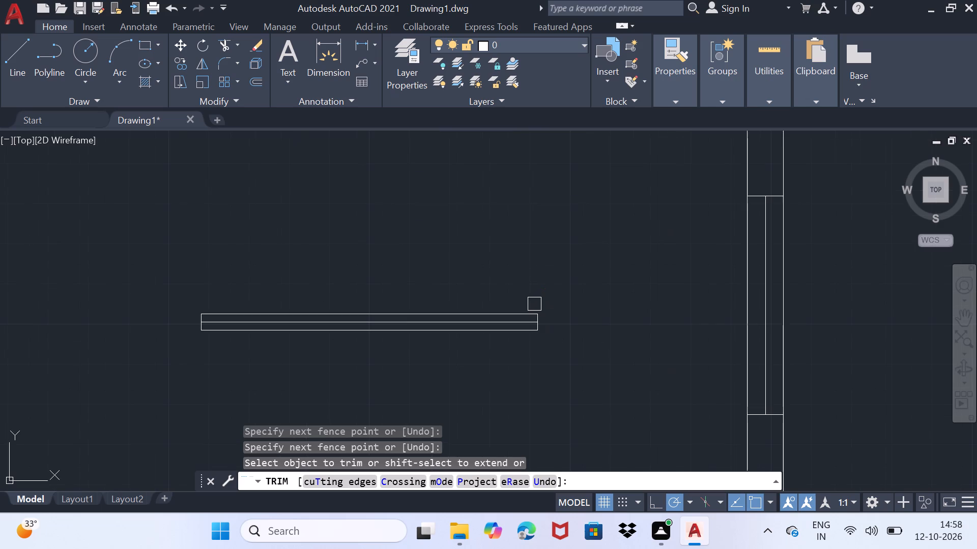
key(space)
Draw a vertical line from the top edge of the closed bar, near its right end, up to the lower face of the partition below the sofas.
key(l)
key(Return)
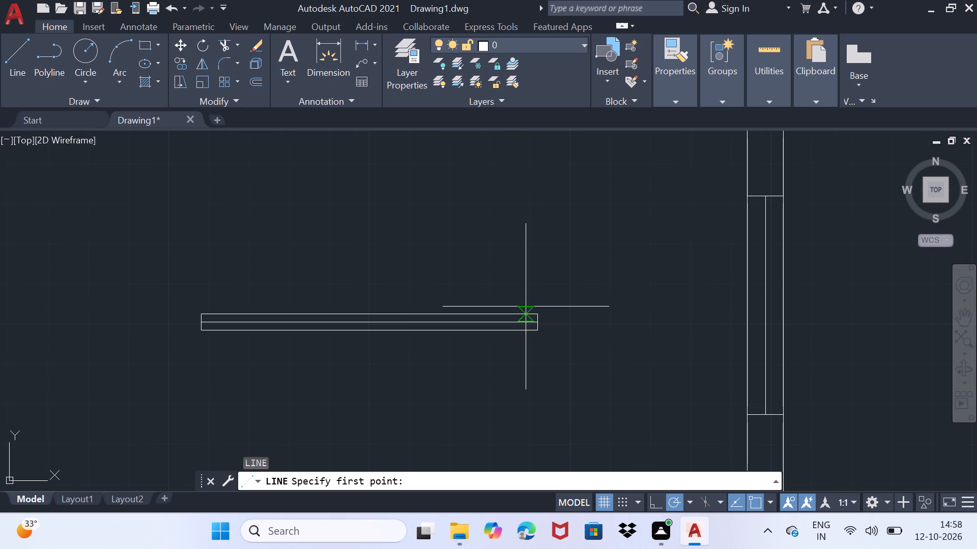
middle_drag(478, 320, 494, 423)
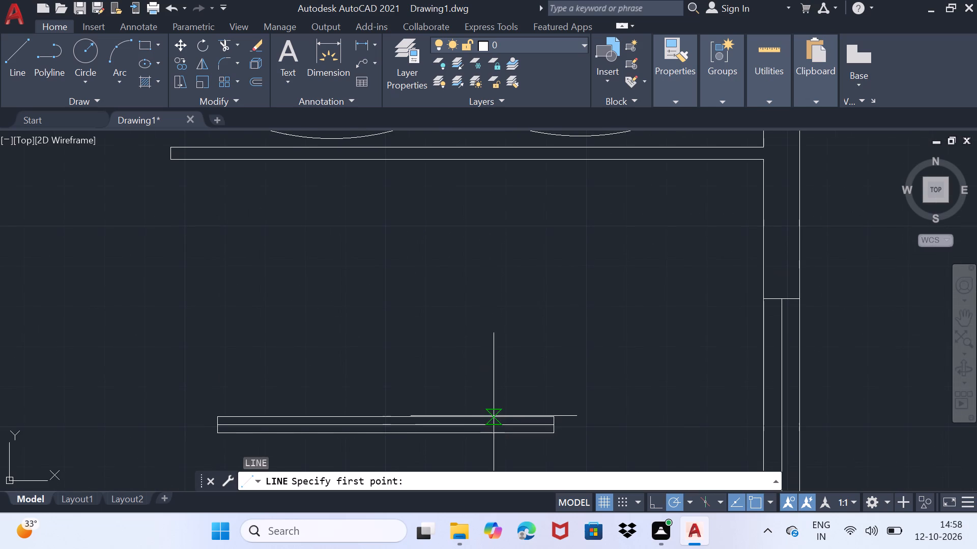
click(514, 416)
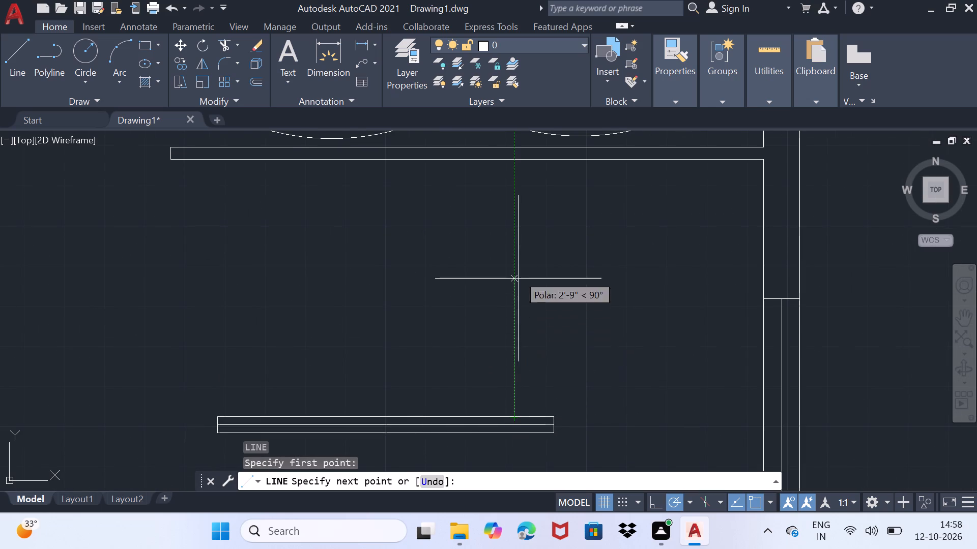
click(512, 162)
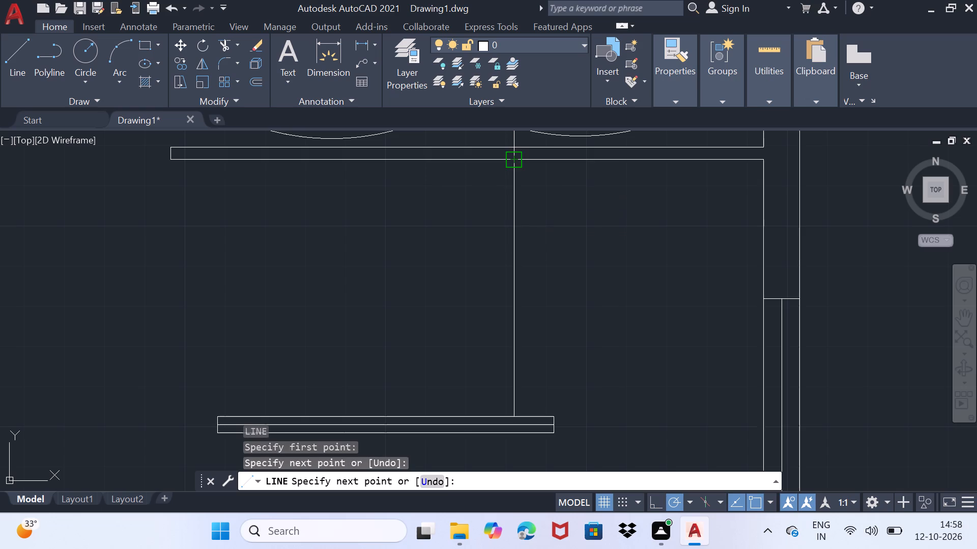
key(space)
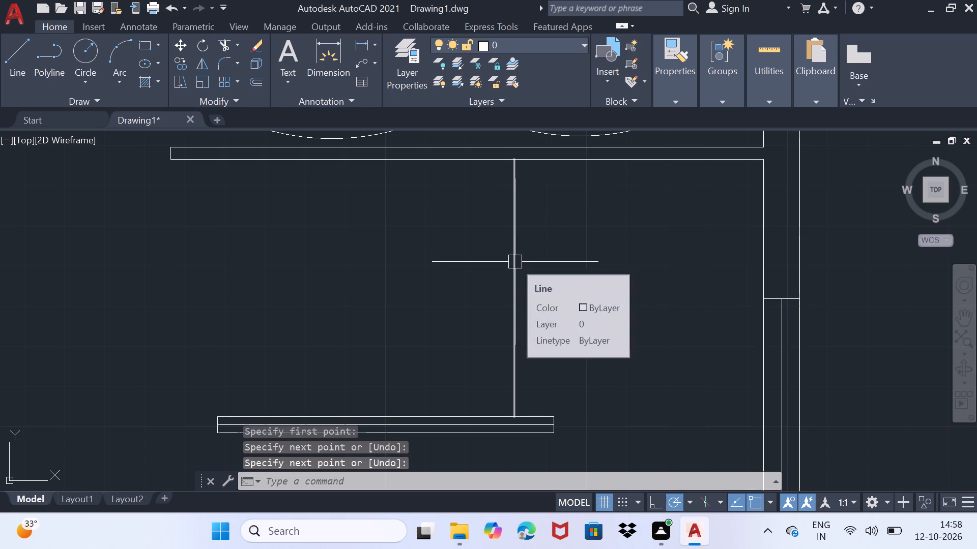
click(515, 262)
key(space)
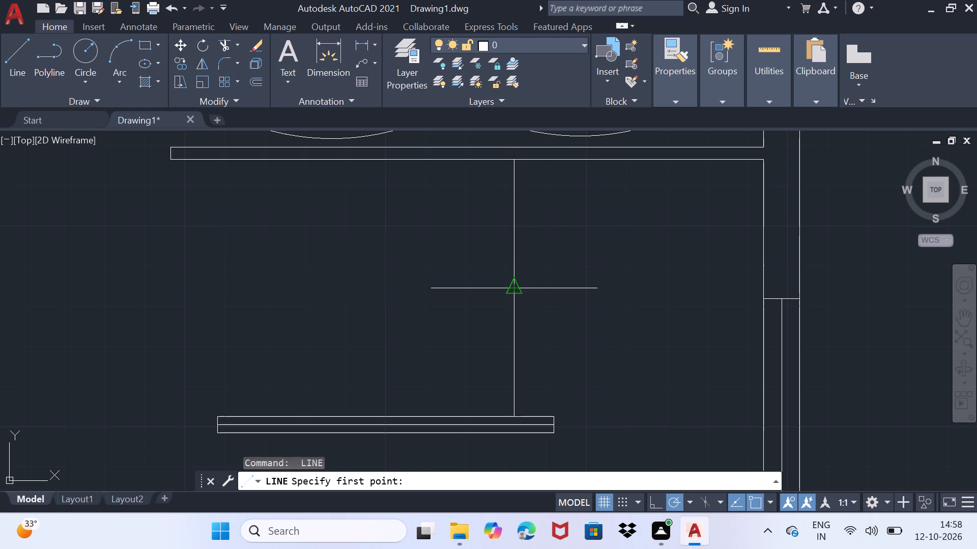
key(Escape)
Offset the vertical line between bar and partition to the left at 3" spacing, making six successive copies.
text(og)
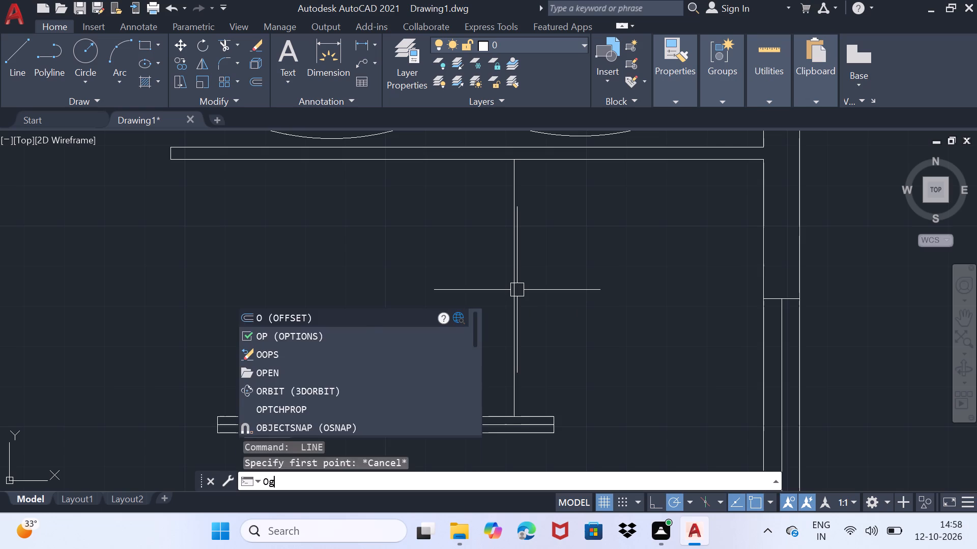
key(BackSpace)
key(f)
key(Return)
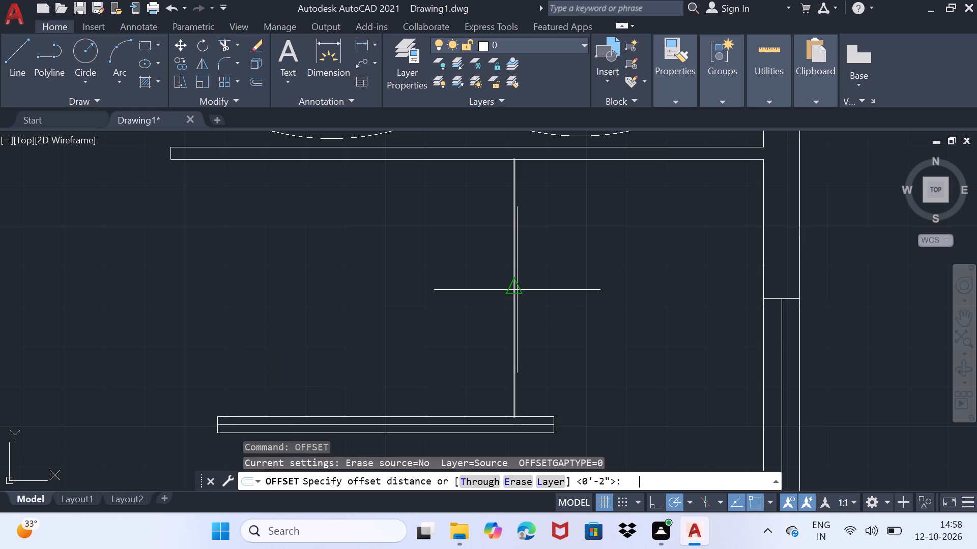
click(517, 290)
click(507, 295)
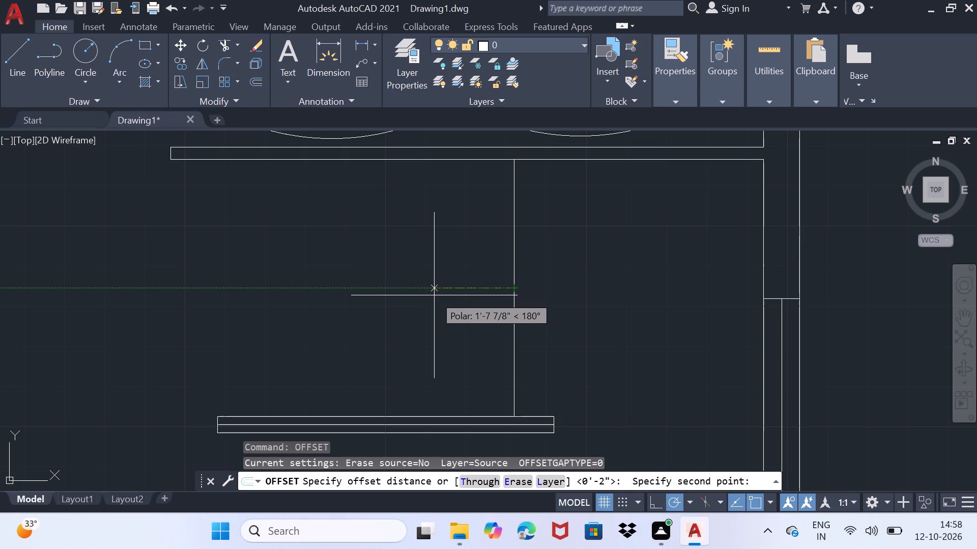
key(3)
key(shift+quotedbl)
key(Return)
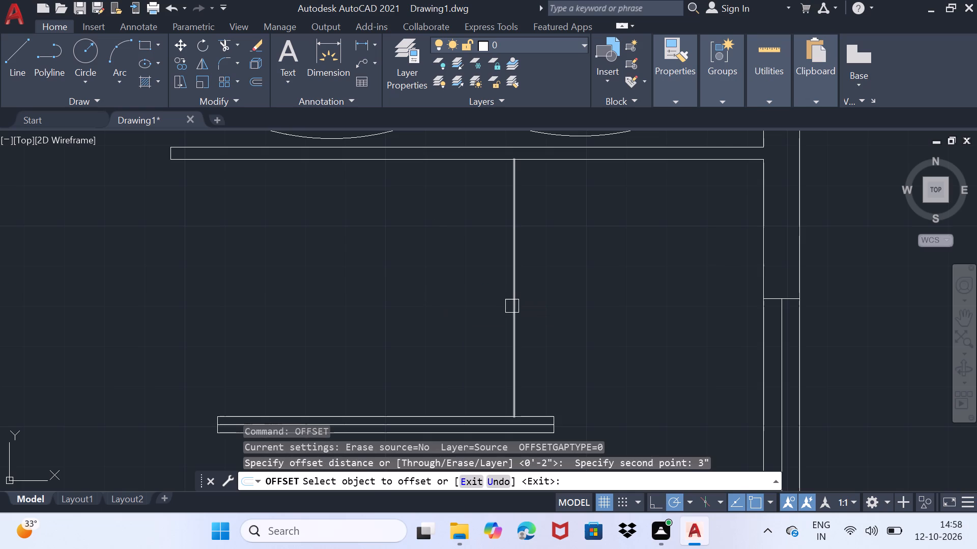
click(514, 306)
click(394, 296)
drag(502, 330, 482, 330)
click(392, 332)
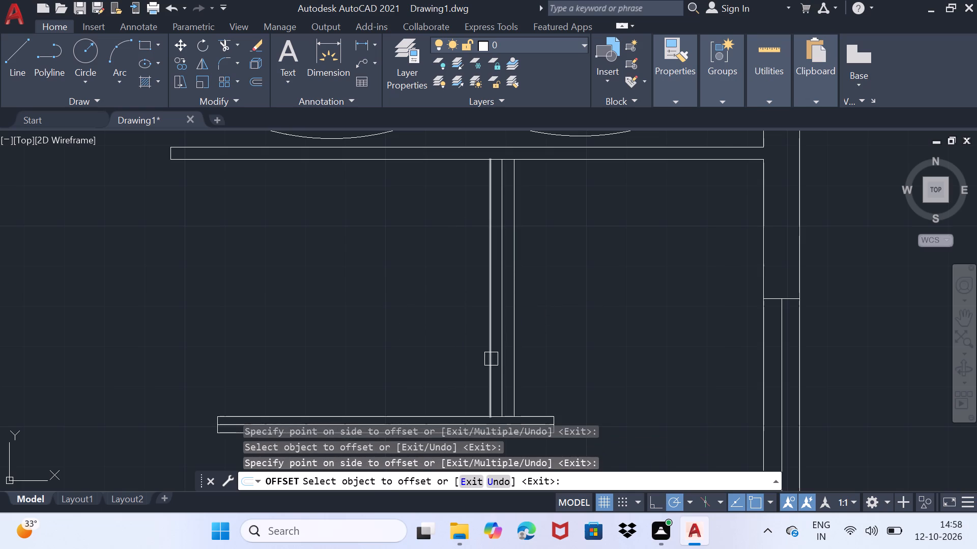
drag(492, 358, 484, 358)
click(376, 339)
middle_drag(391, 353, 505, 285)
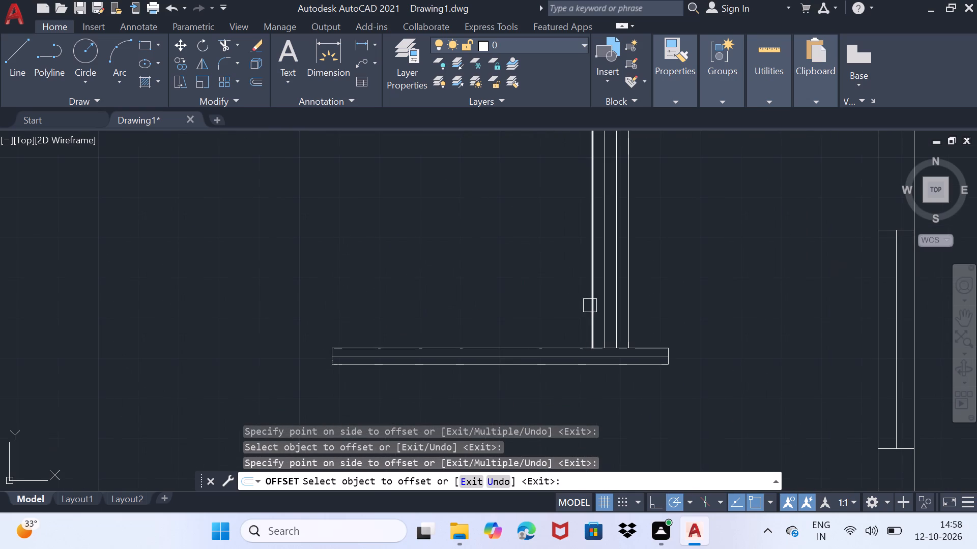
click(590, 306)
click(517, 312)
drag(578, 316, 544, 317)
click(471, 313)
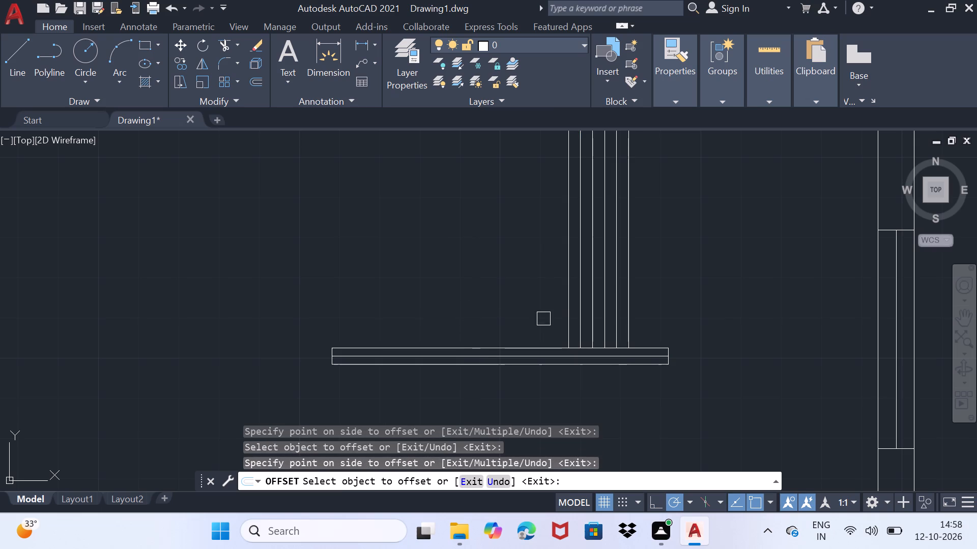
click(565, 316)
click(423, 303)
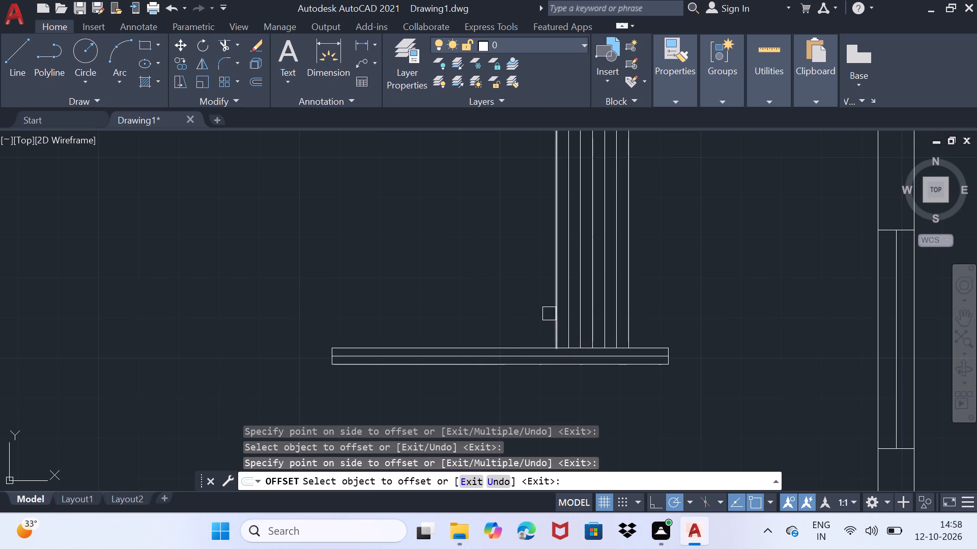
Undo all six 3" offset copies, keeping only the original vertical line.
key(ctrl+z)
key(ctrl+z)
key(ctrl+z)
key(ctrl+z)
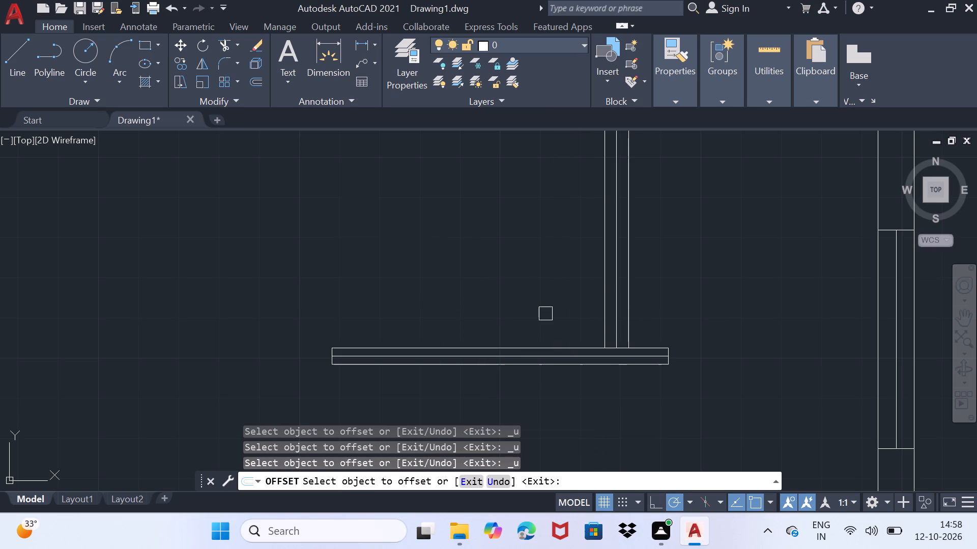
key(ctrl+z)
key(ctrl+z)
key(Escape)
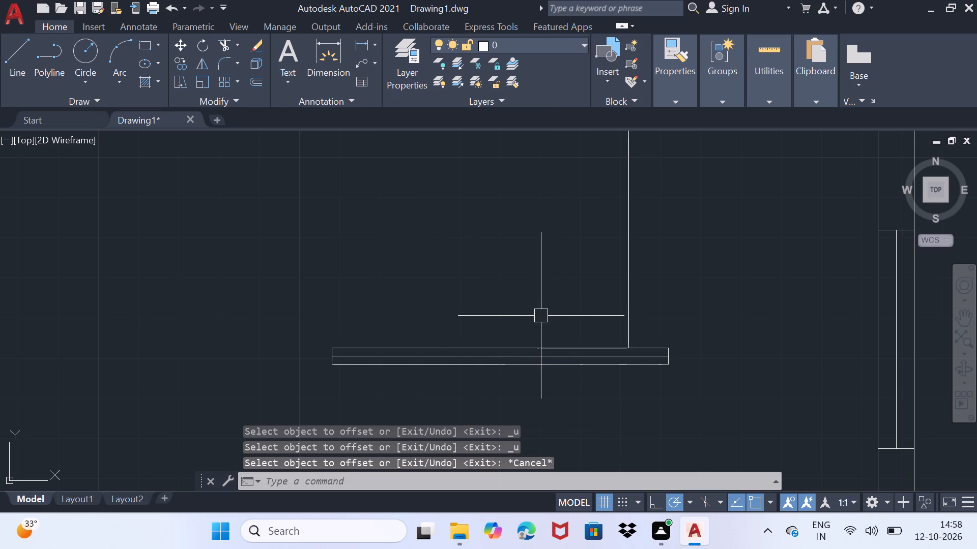
Offset the vertical line between bar and partition to the left at 1' spacing, making five successive copies as treads.
key(o)
key(f)
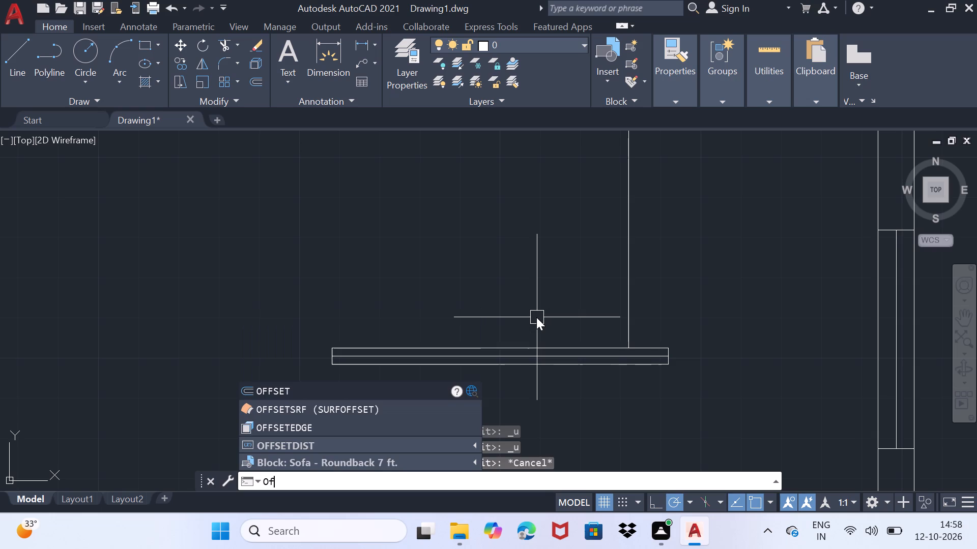
key(Return)
click(629, 259)
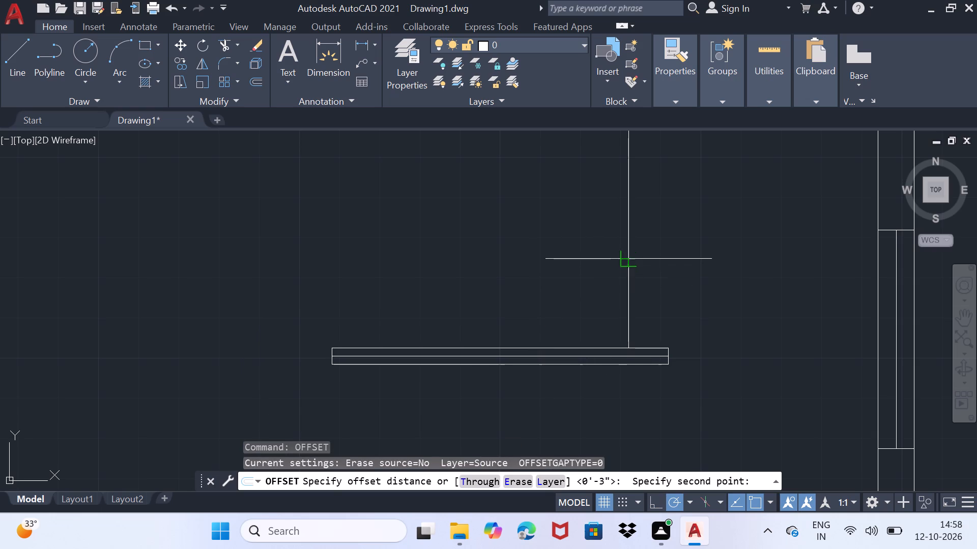
text(1')
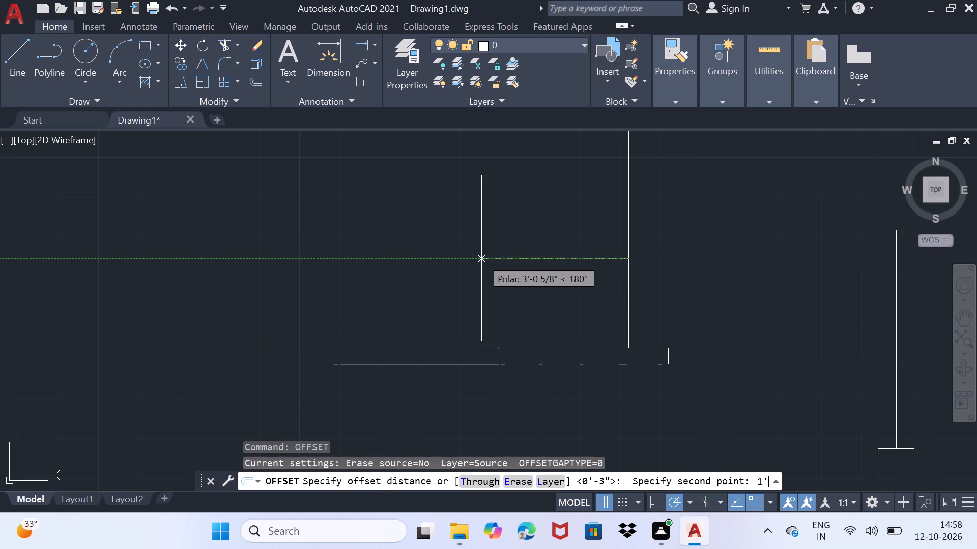
key(Return)
drag(628, 283, 624, 284)
click(433, 284)
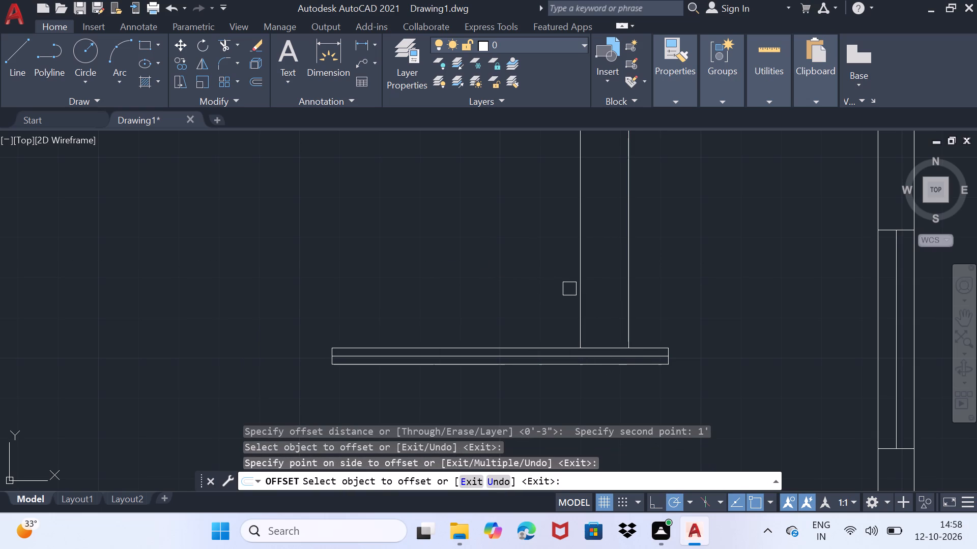
click(579, 289)
click(456, 294)
drag(530, 293, 521, 294)
click(409, 297)
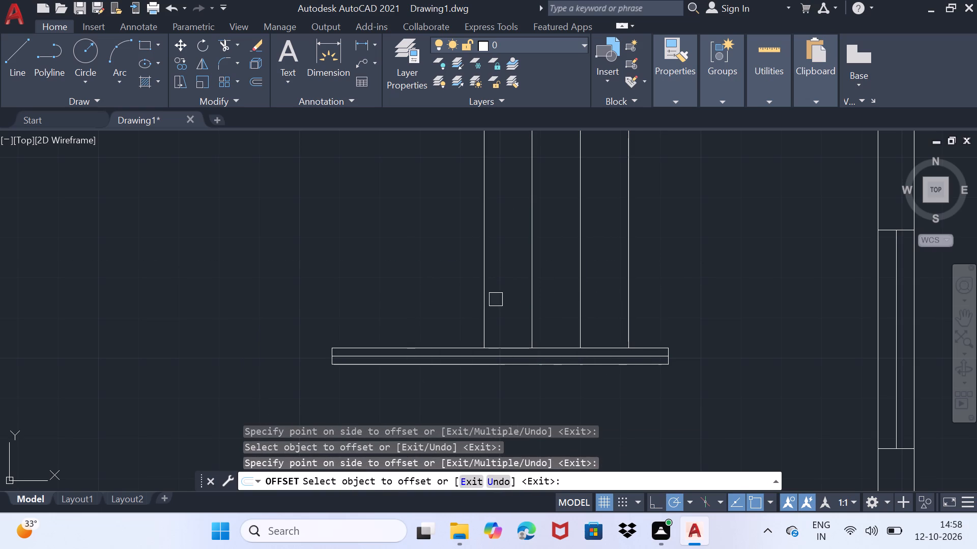
click(483, 297)
click(414, 295)
click(436, 297)
click(344, 293)
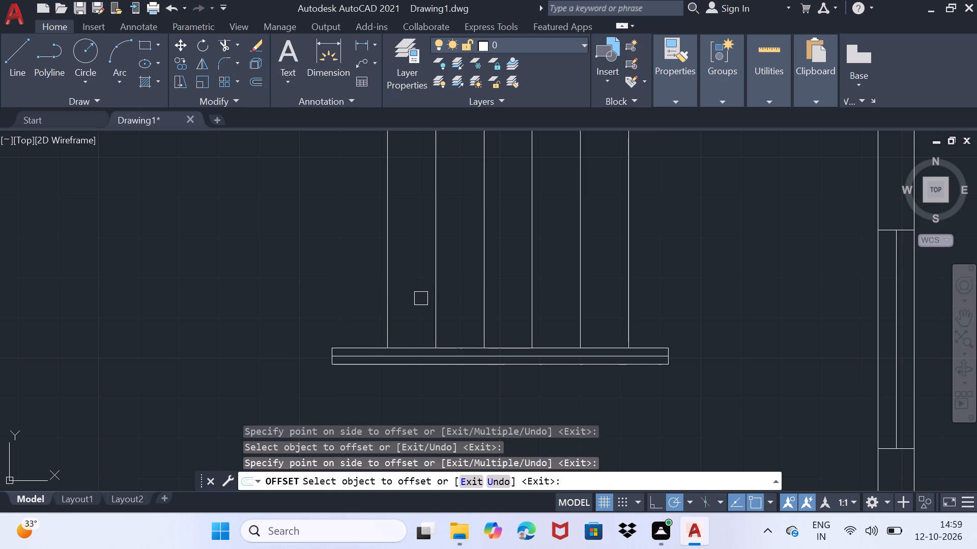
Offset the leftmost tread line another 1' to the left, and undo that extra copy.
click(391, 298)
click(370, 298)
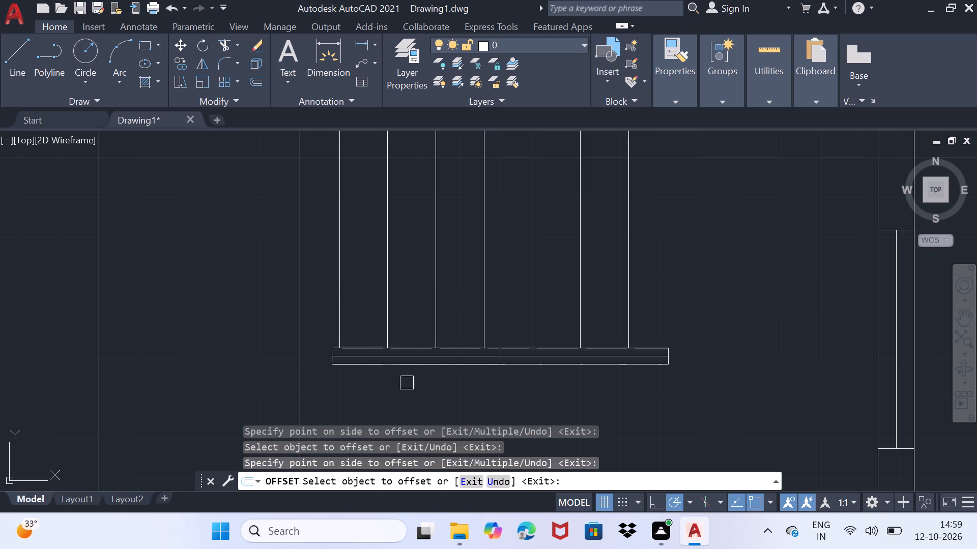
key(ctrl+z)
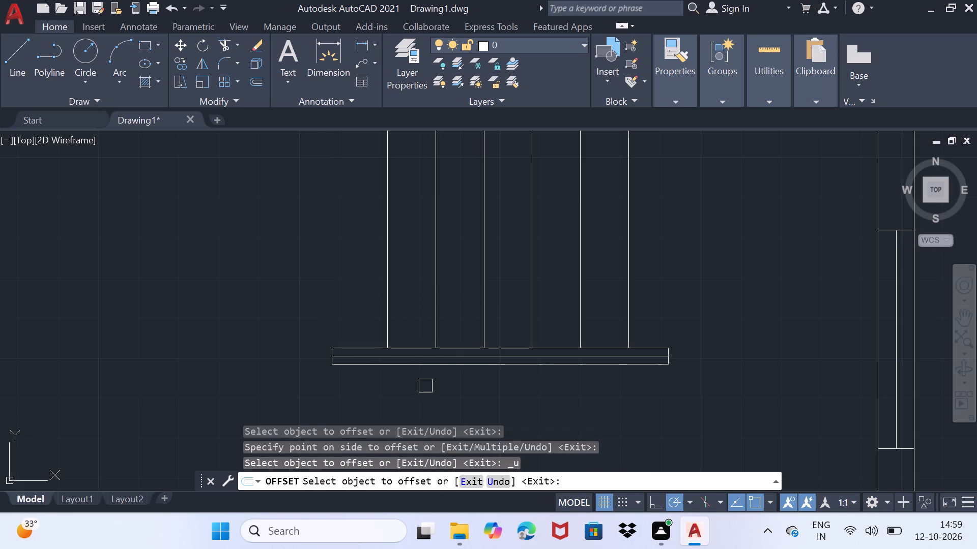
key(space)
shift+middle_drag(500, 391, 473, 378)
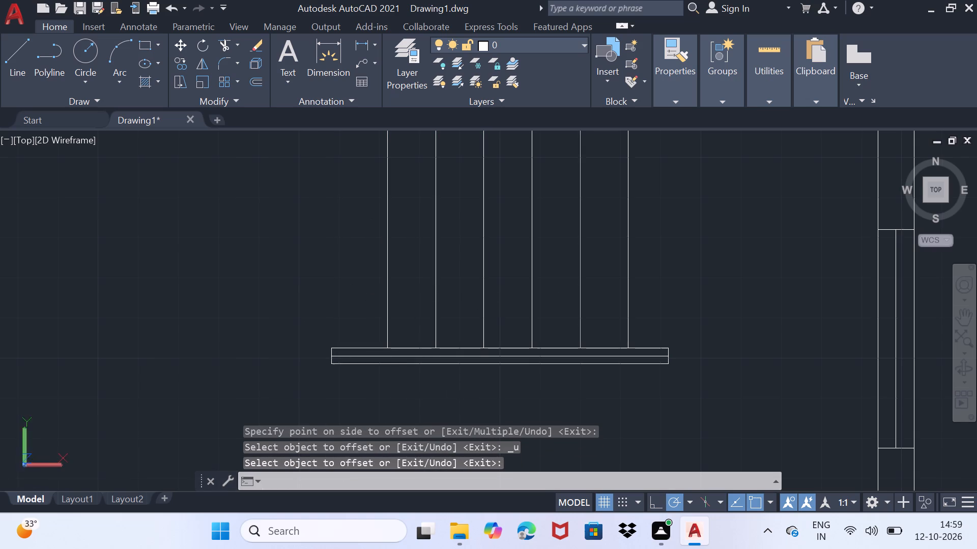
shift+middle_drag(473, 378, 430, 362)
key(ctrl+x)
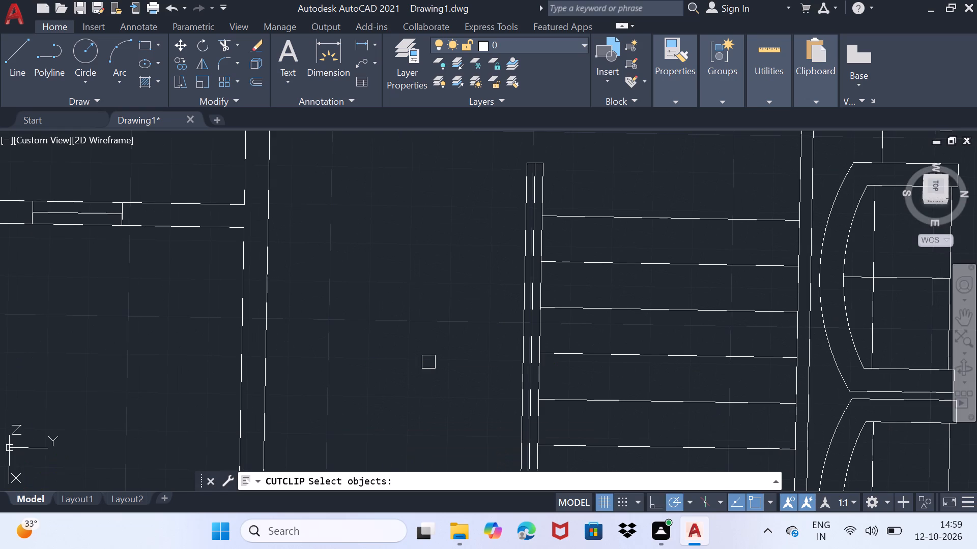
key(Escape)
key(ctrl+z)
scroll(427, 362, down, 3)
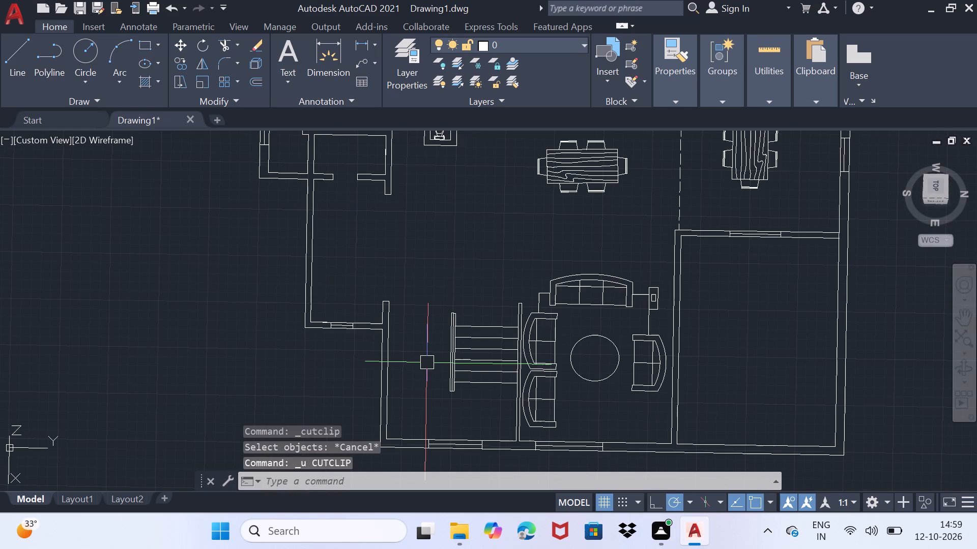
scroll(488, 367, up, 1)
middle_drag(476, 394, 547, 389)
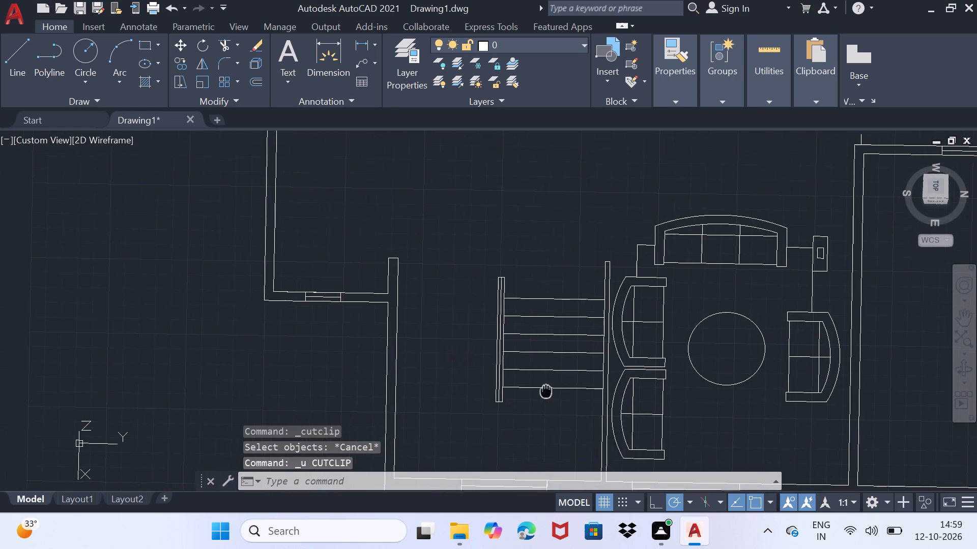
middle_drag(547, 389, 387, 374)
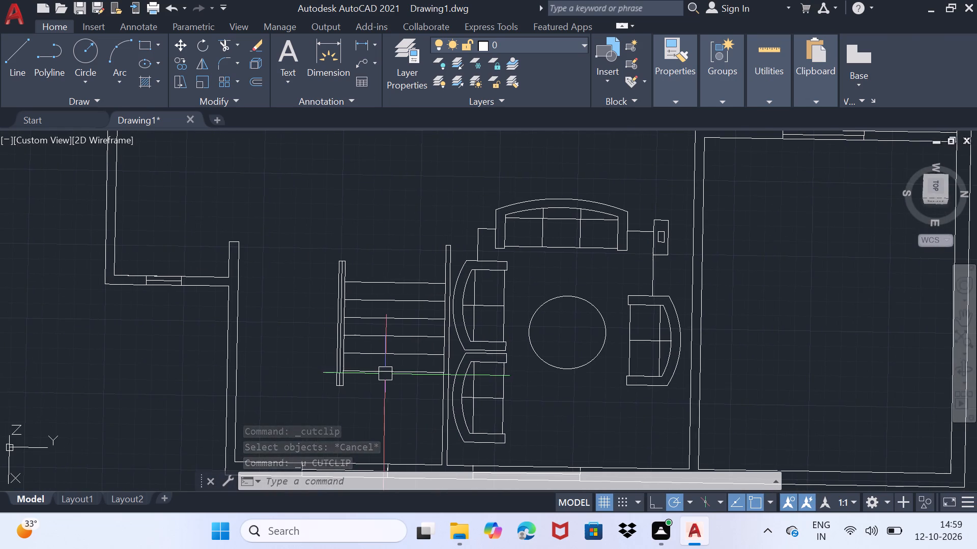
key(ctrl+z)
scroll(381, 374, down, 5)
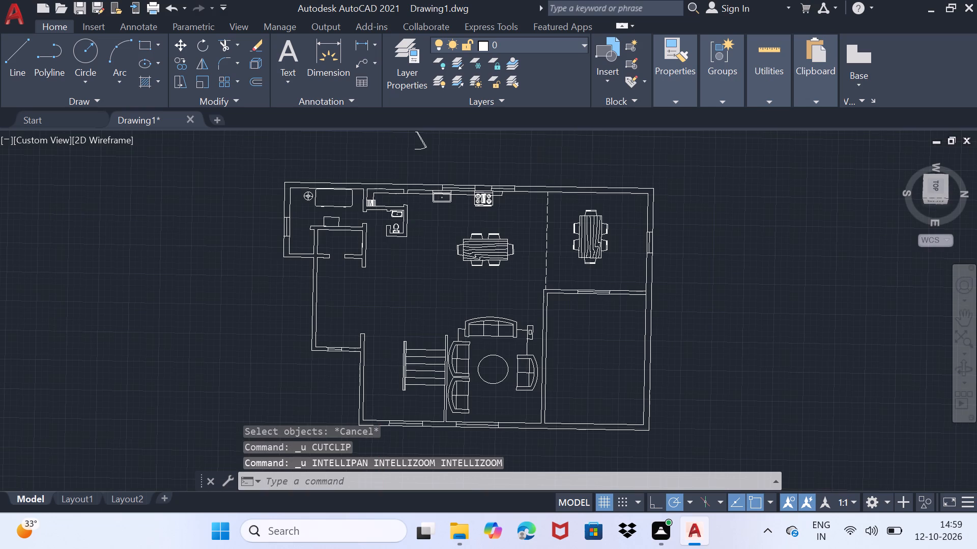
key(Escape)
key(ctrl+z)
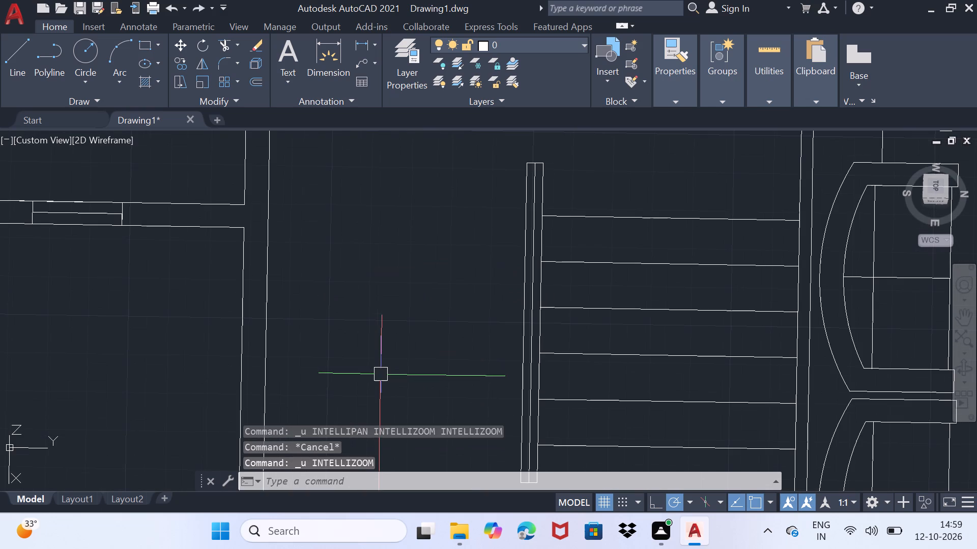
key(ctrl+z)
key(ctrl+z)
Draw a vertical line from the underside of the stair rail down to the lower wall, aligned with the rightmost upper tread.
scroll(381, 374, down, 2)
middle_drag(412, 387, 357, 306)
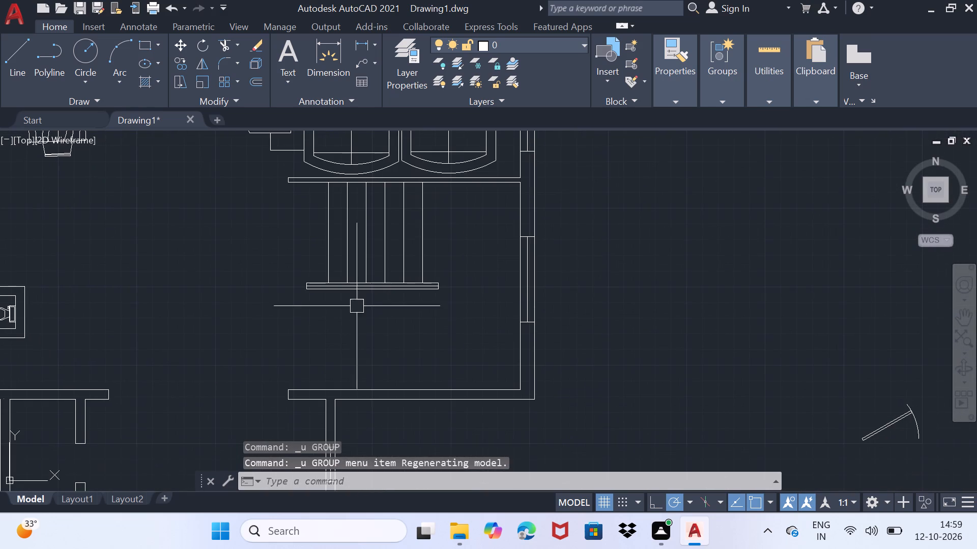
scroll(390, 340, up, 1)
key(l)
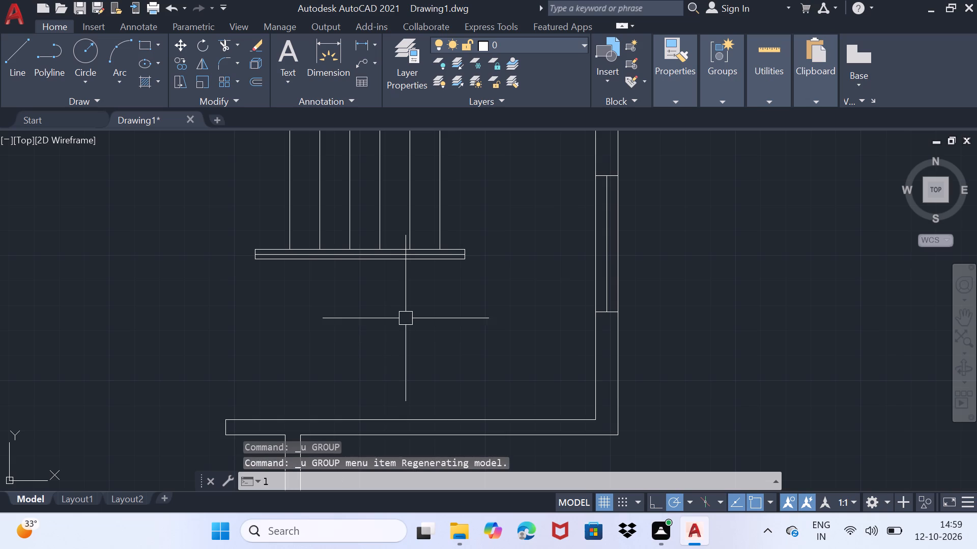
key(Return)
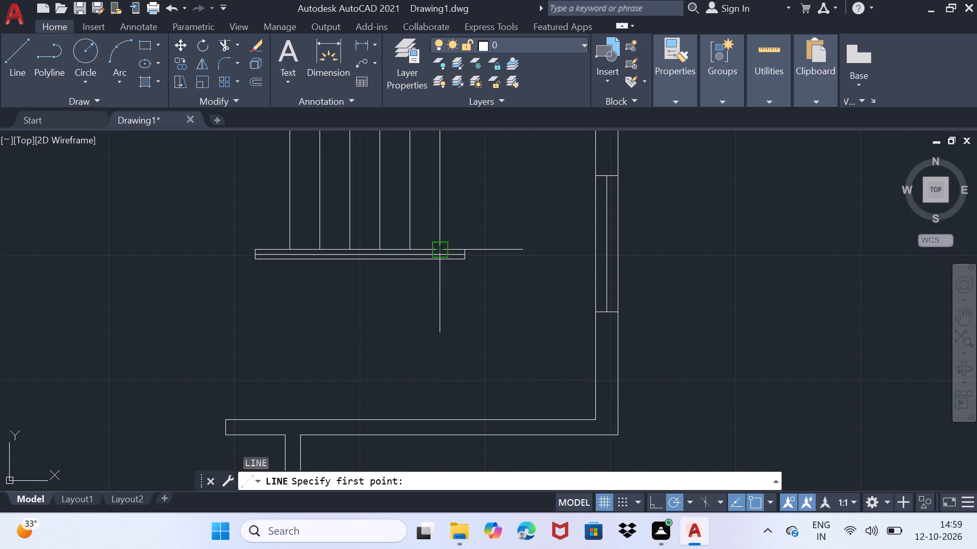
click(440, 261)
click(437, 415)
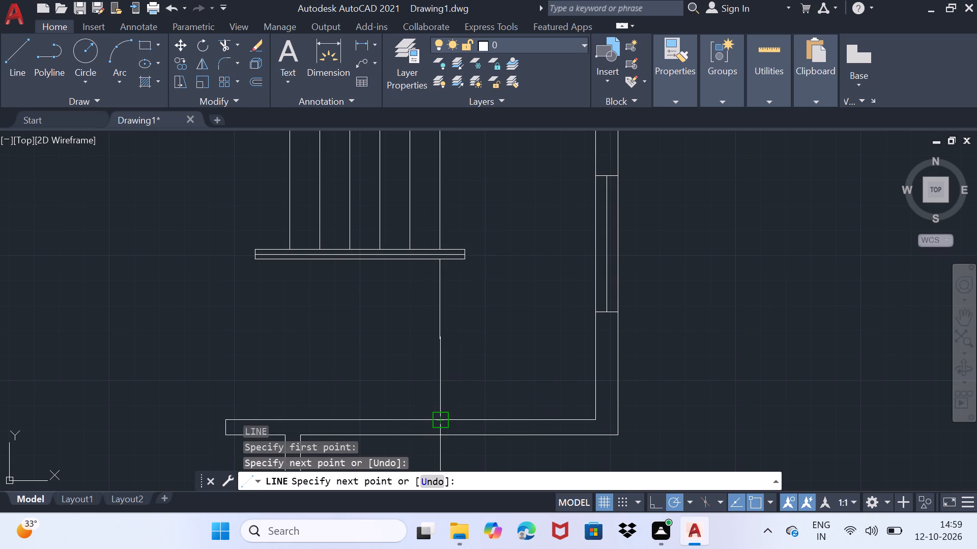
key(space)
key(space)
scroll(432, 327, up, 1)
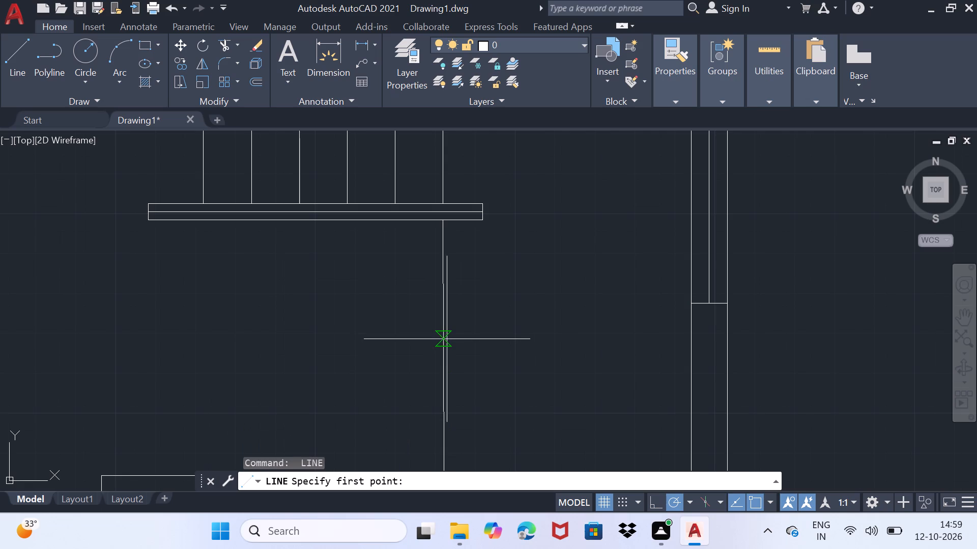
key(Escape)
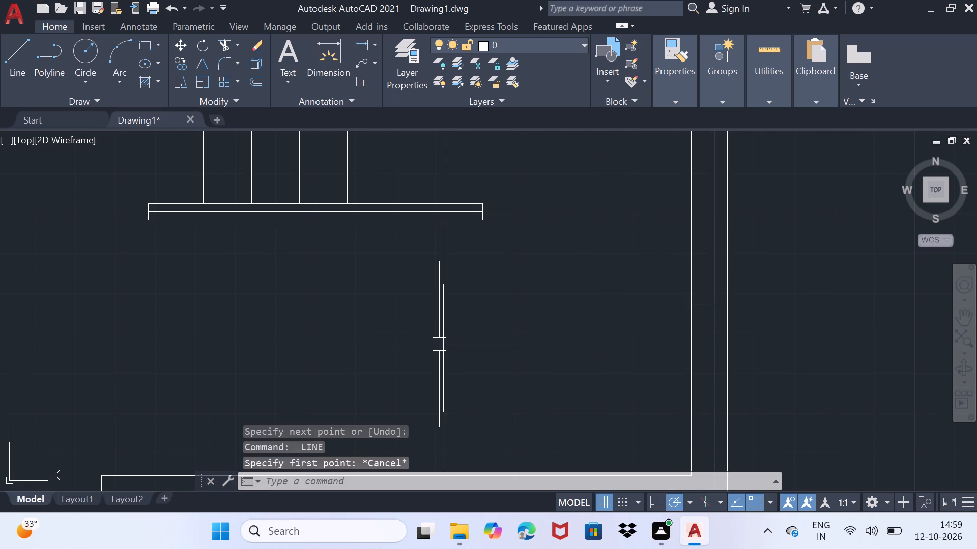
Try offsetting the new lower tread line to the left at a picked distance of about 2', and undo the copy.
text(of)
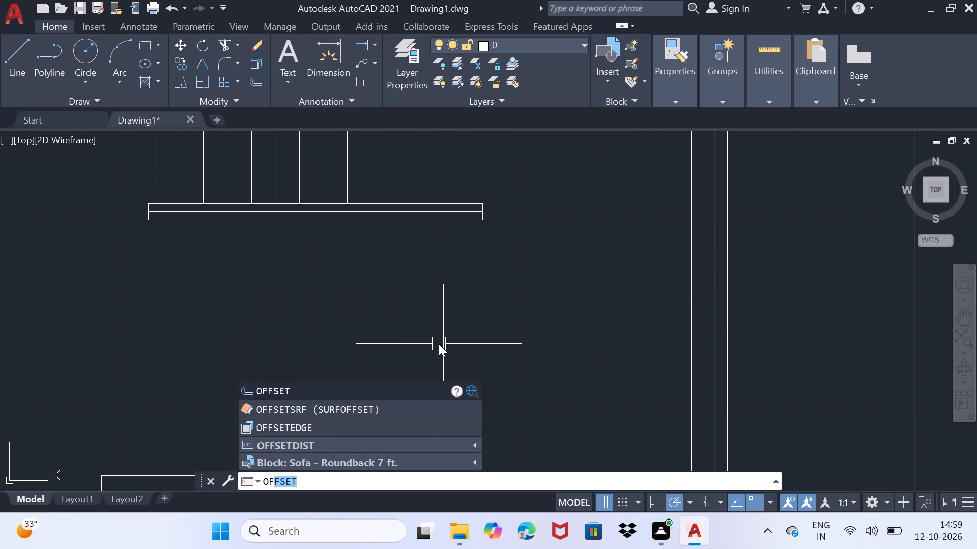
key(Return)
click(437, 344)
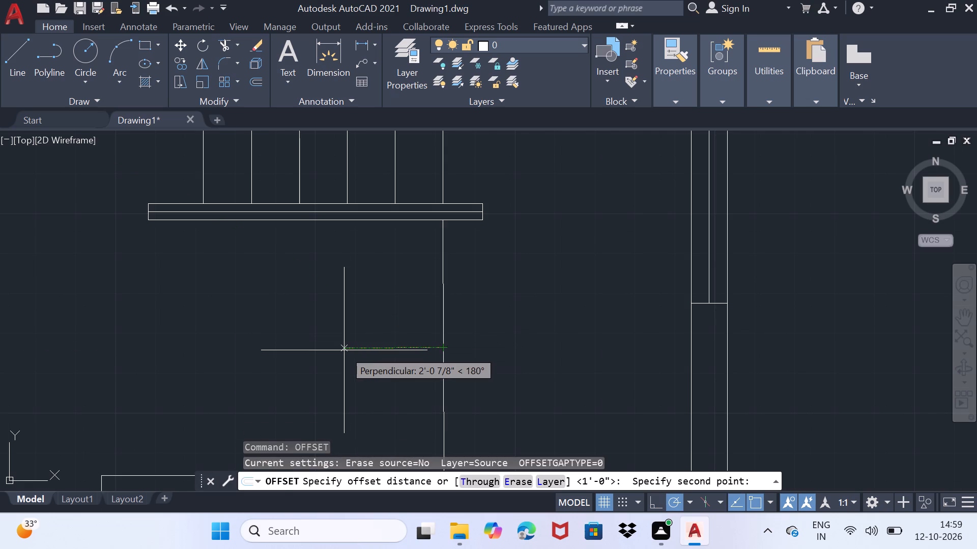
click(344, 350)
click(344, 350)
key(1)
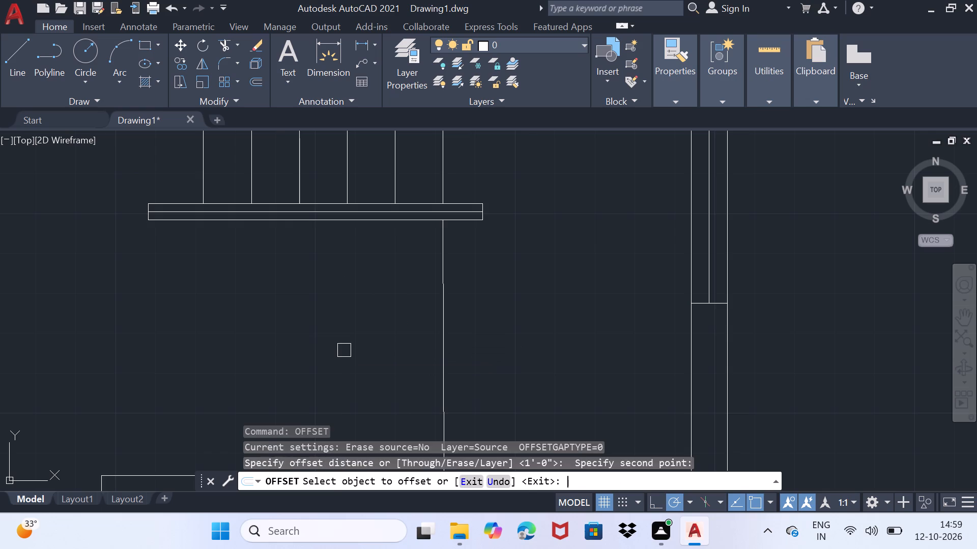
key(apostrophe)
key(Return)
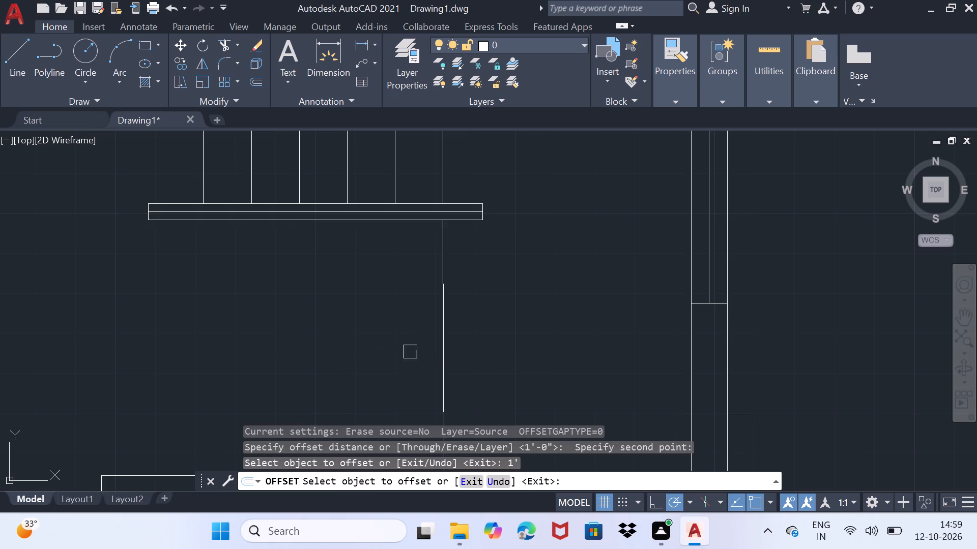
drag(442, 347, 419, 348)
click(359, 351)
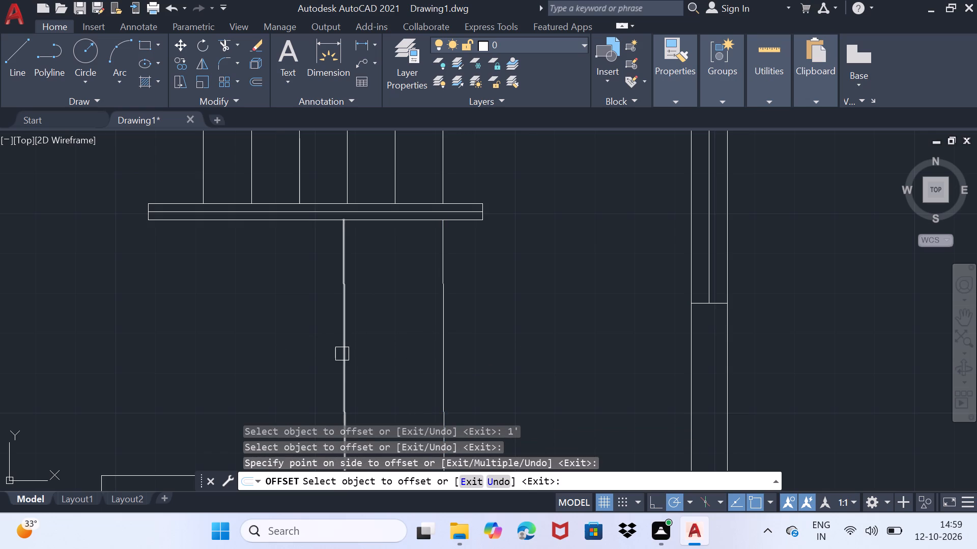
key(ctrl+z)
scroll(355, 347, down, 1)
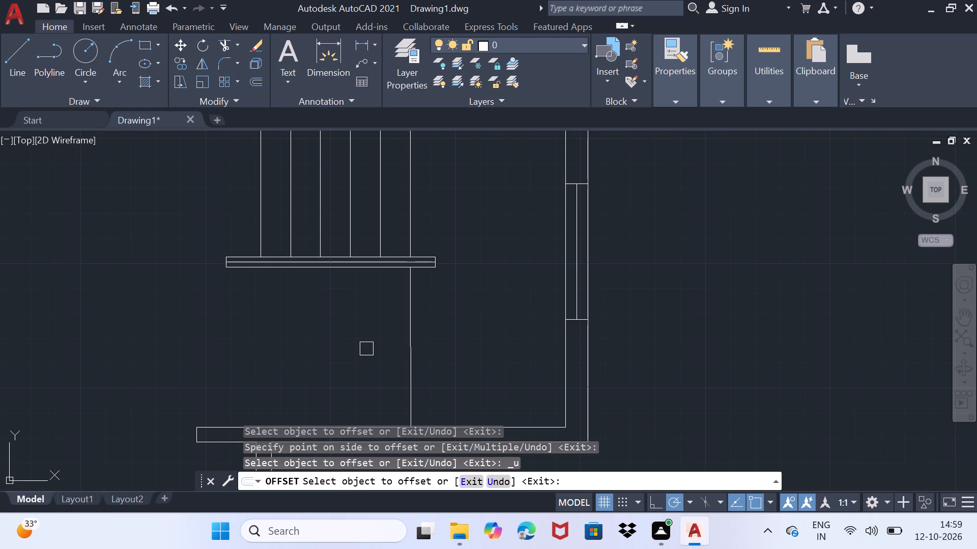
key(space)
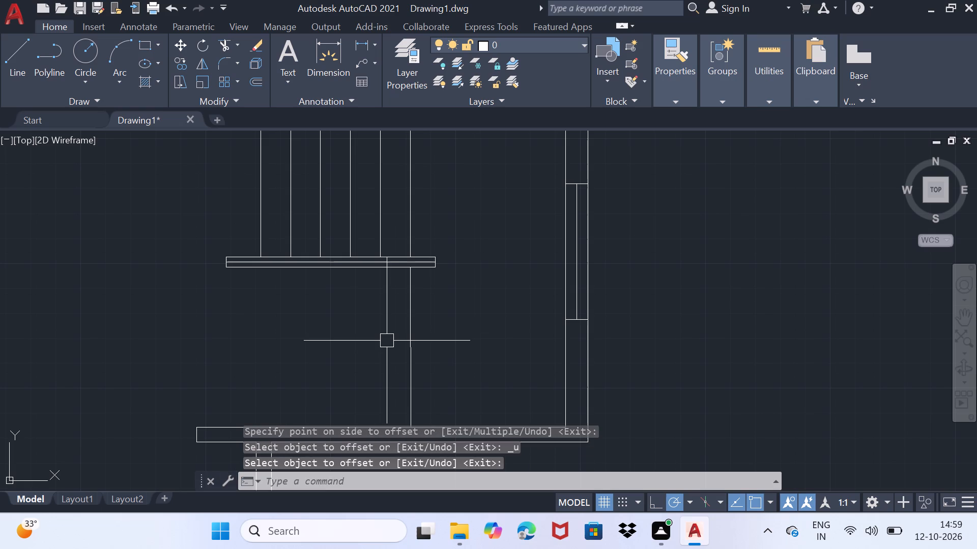
Offset the lower tread line to the left at 1' spacing, making five successive copies below the rail.
key(o)
key(f)
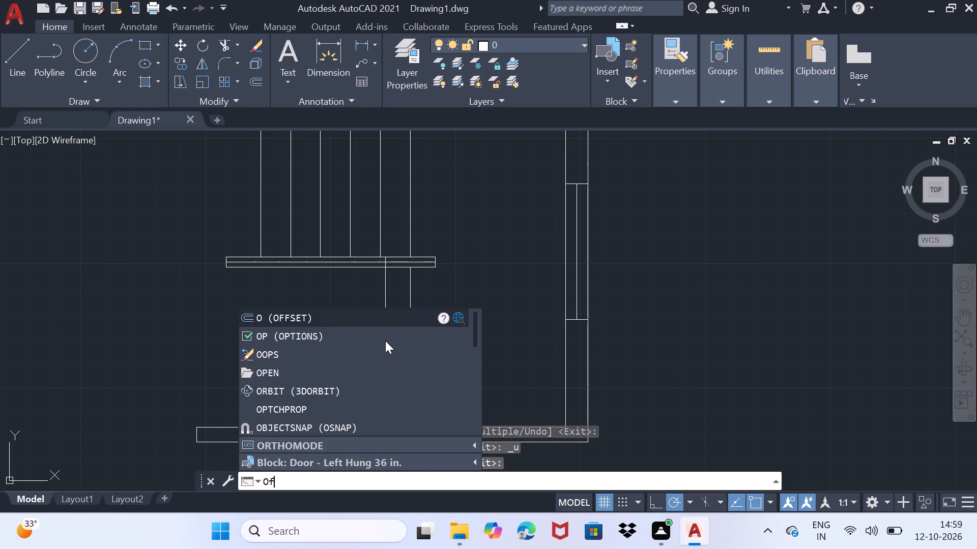
key(Return)
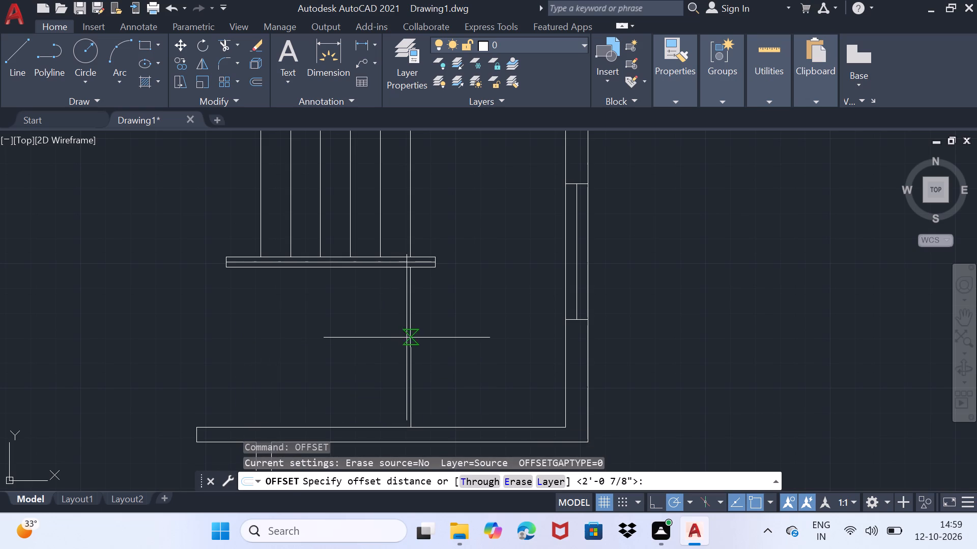
click(411, 342)
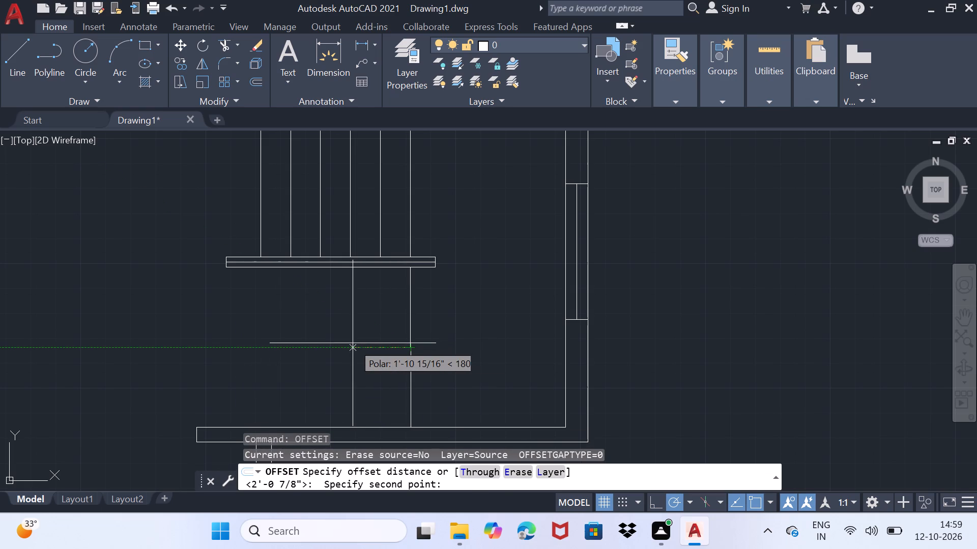
text(1')
key(Return)
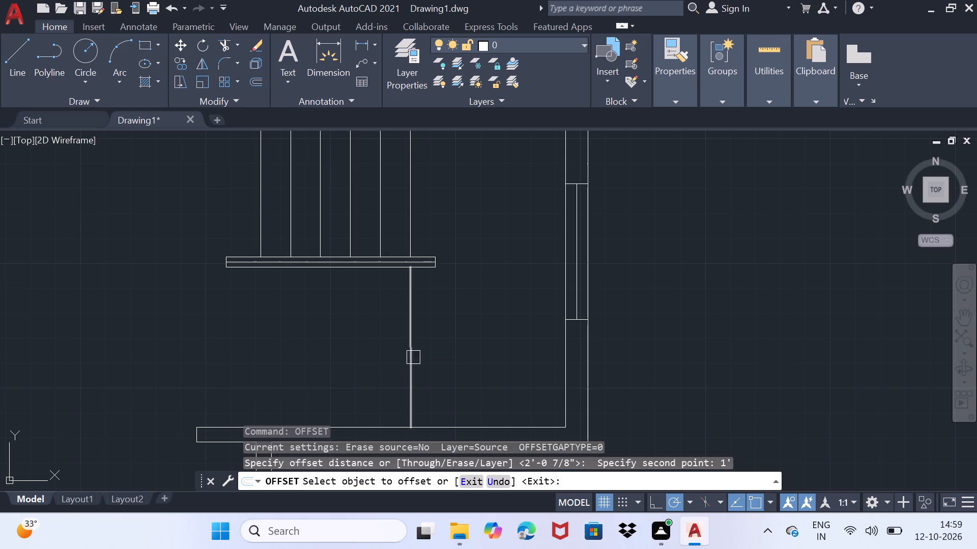
drag(413, 357, 399, 361)
click(371, 373)
click(375, 370)
click(328, 377)
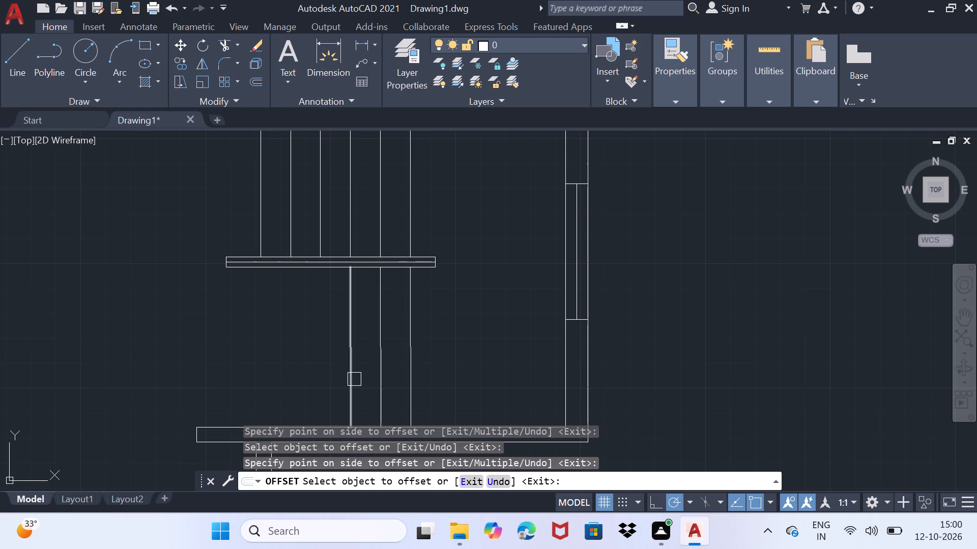
click(353, 379)
click(314, 379)
click(326, 379)
click(298, 379)
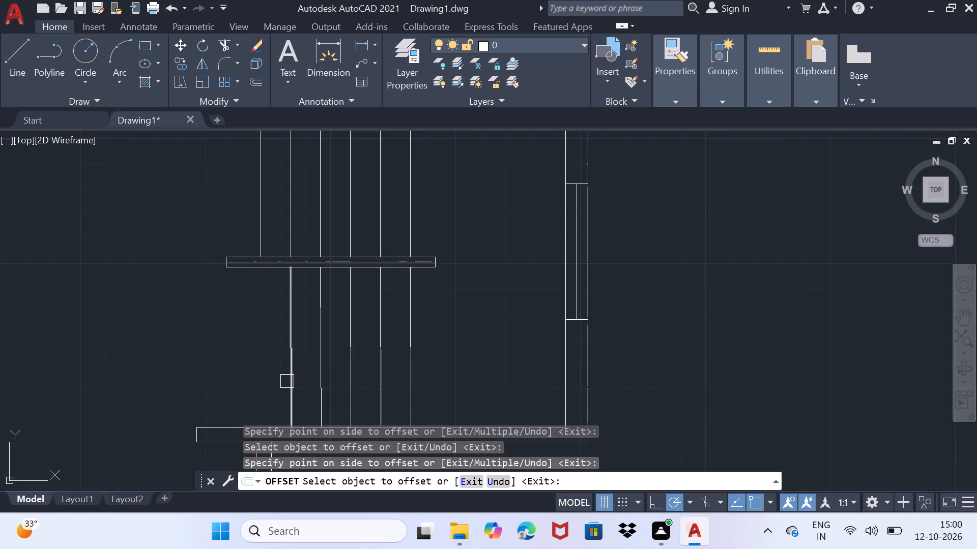
drag(289, 381, 283, 381)
click(257, 380)
scroll(255, 377, down, 3)
middle_drag(262, 376, 344, 321)
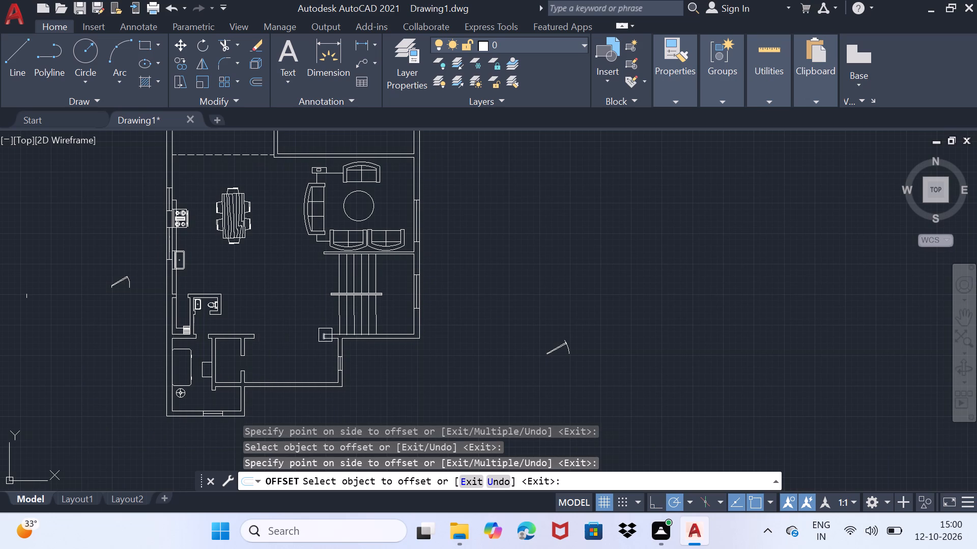
scroll(325, 334, up, 1)
key(space)
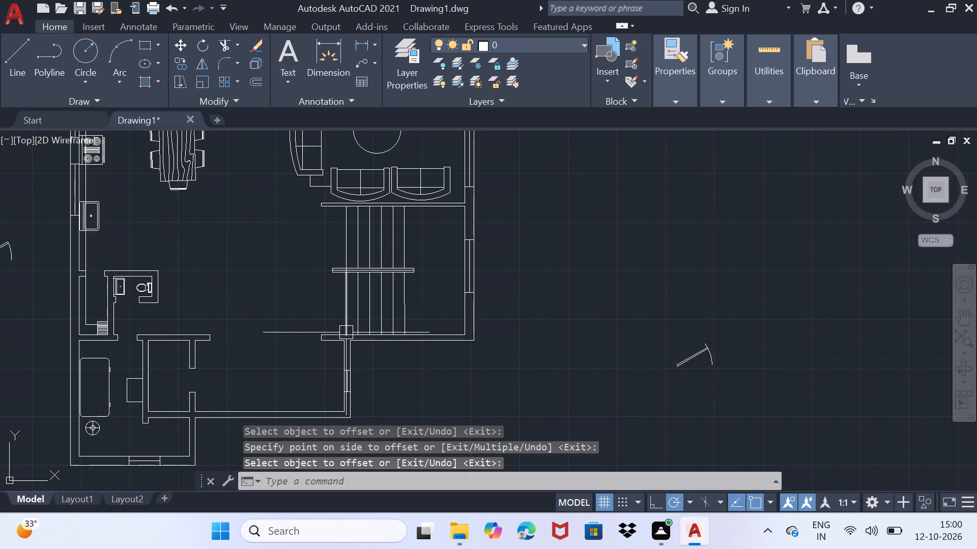
Draw a vertical line from the left end of the stair rail's underside down to the lower wall.
key(l)
key(Return)
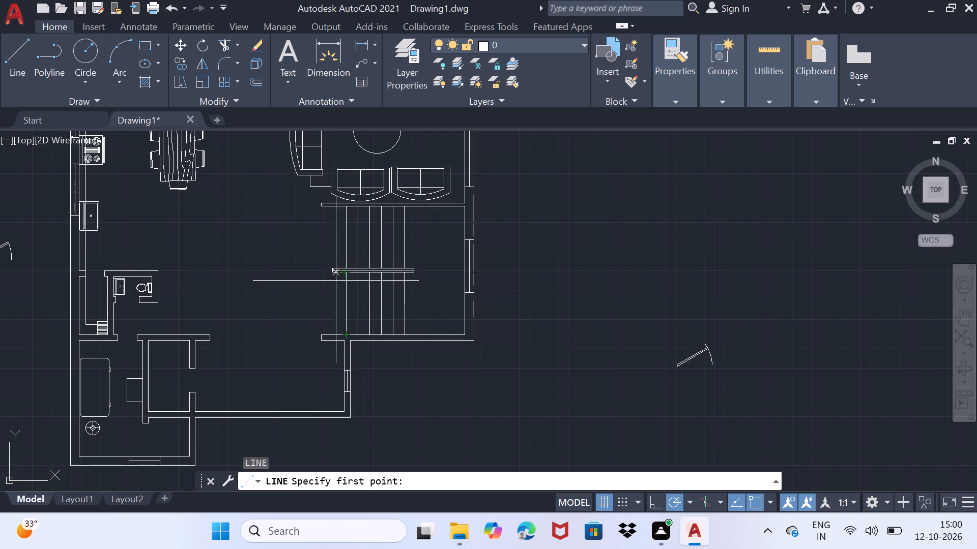
scroll(329, 279, up, 3)
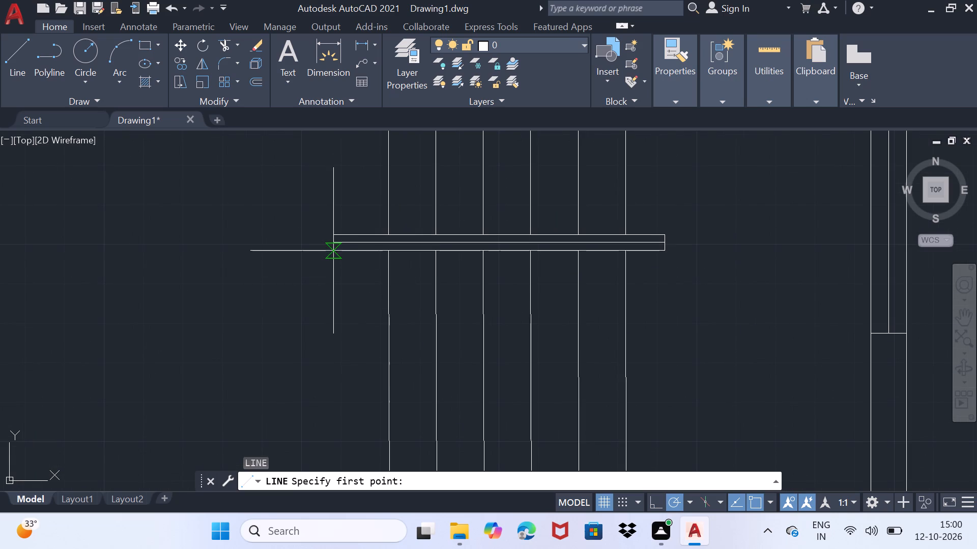
click(336, 253)
scroll(328, 371, down, 3)
middle_drag(330, 378, 332, 329)
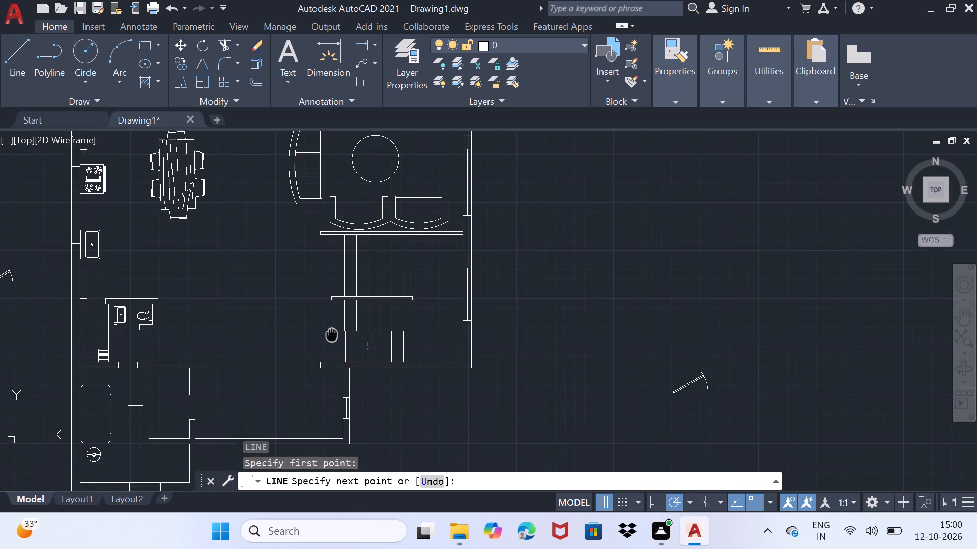
middle_drag(332, 329, 333, 301)
click(333, 329)
key(space)
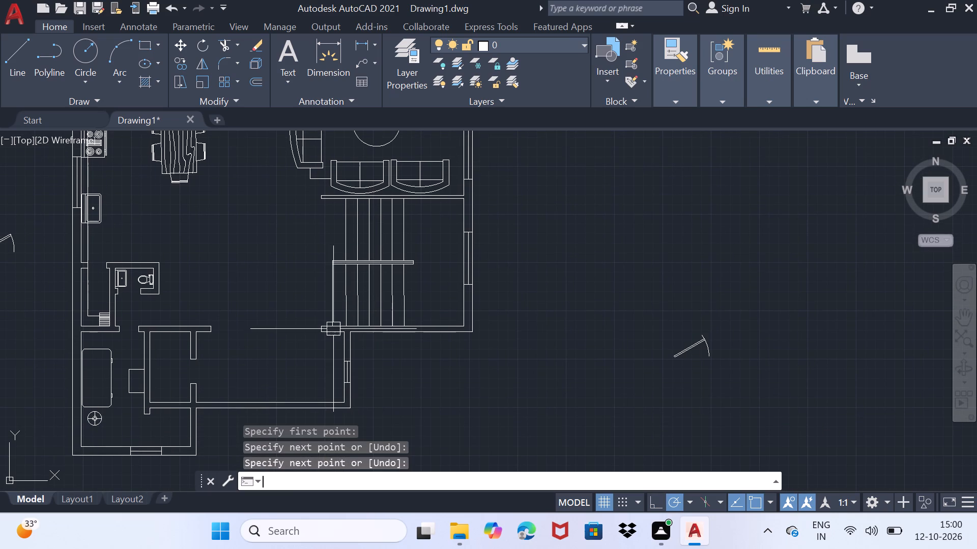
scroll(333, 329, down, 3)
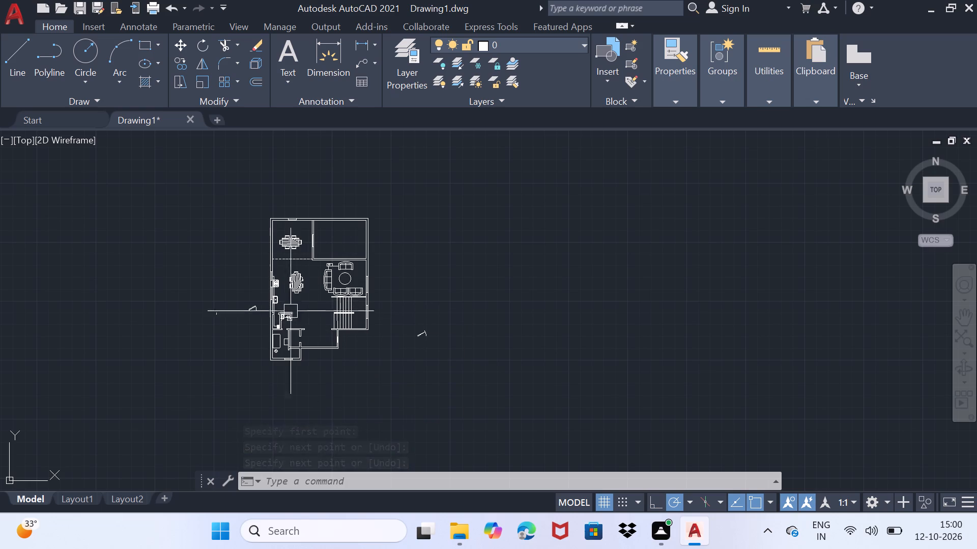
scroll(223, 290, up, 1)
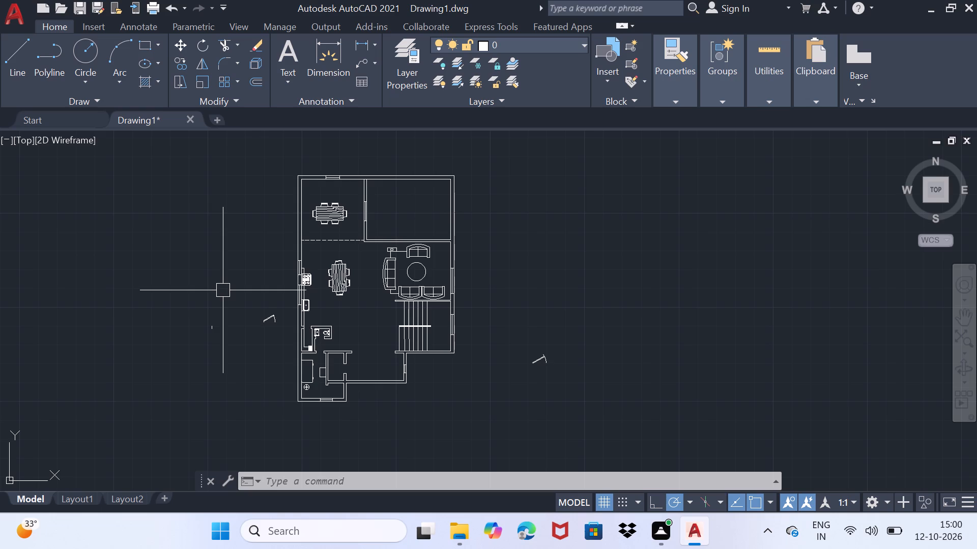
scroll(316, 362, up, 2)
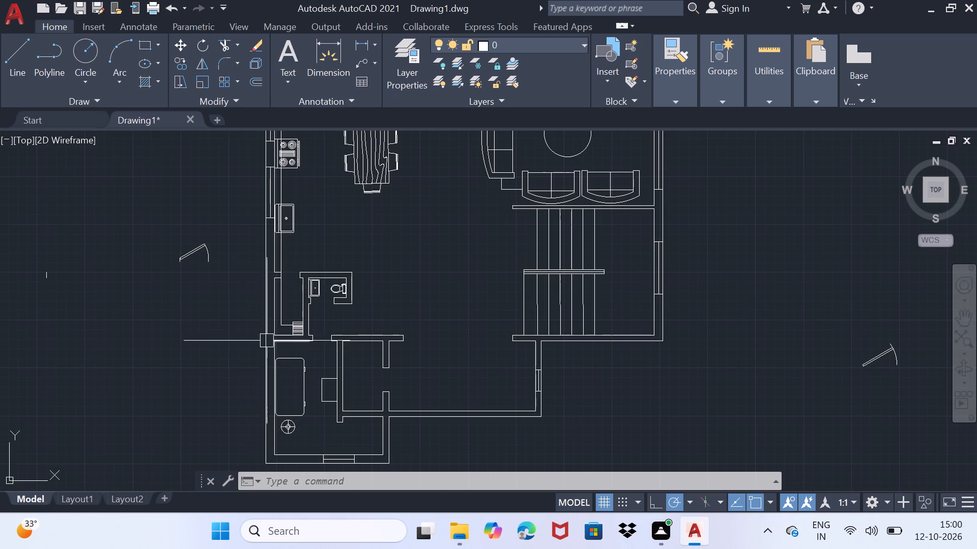
Open DesignCenter and browse the block library of the Fasteners - US.dwg sample drawing.
scroll(243, 329, down, 1)
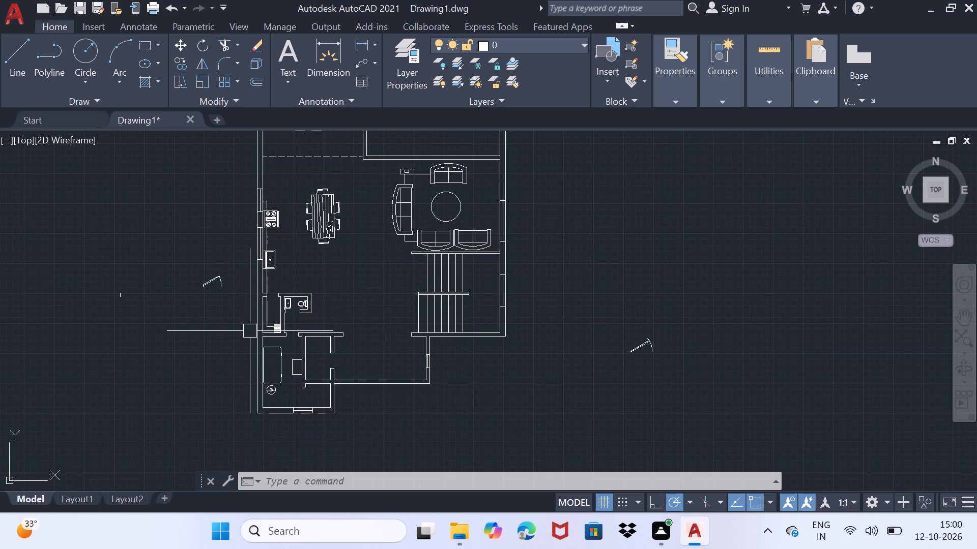
middle_drag(316, 349, 215, 474)
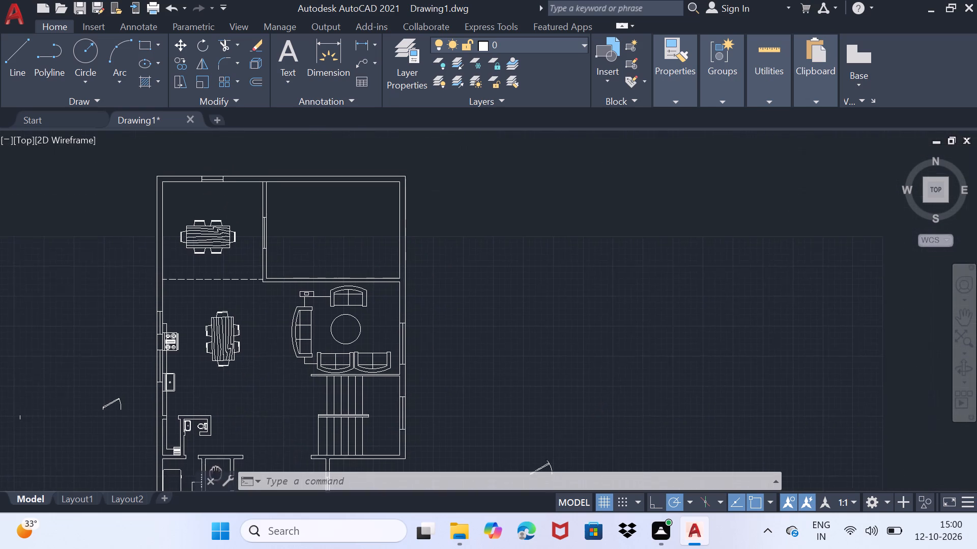
middle_drag(215, 474, 215, 480)
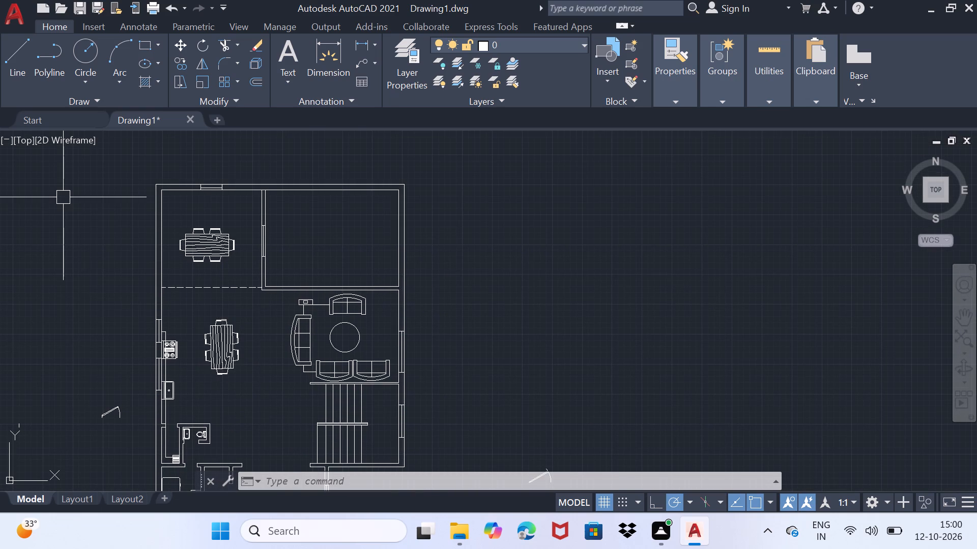
key(ctrl+2)
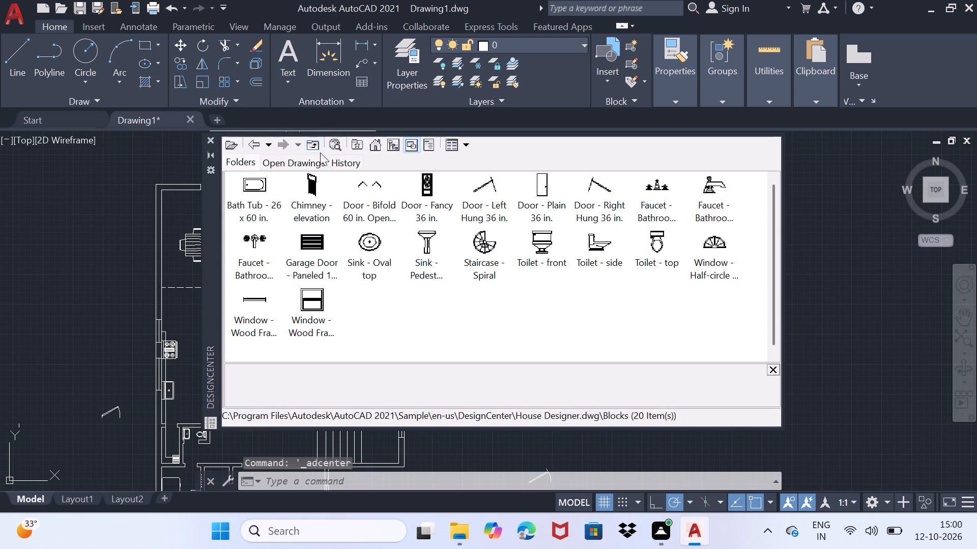
click(377, 149)
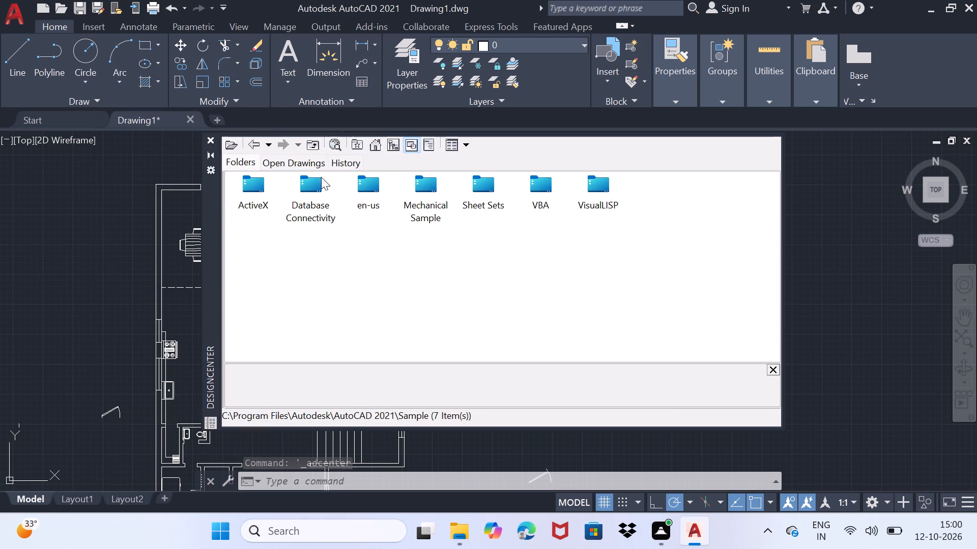
click(367, 186)
click(367, 186)
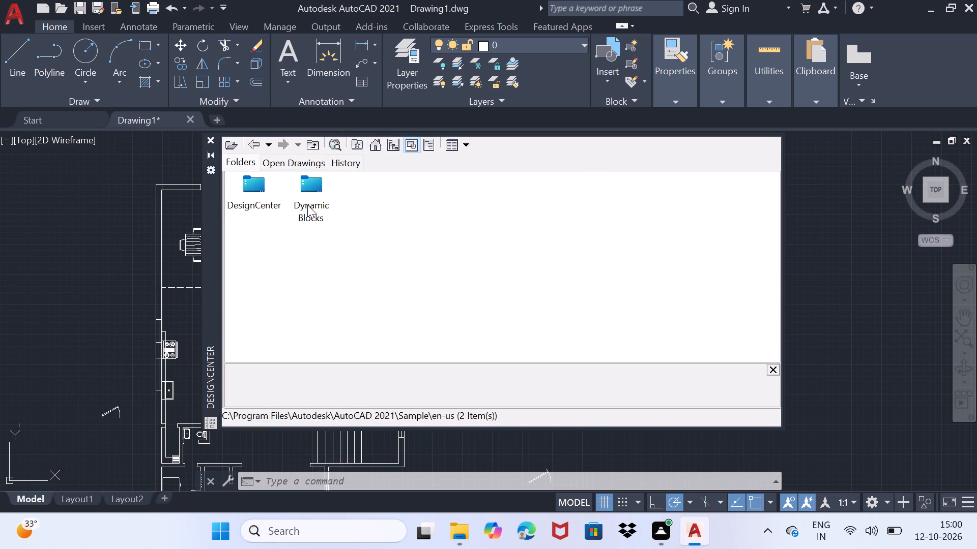
double_click(253, 197)
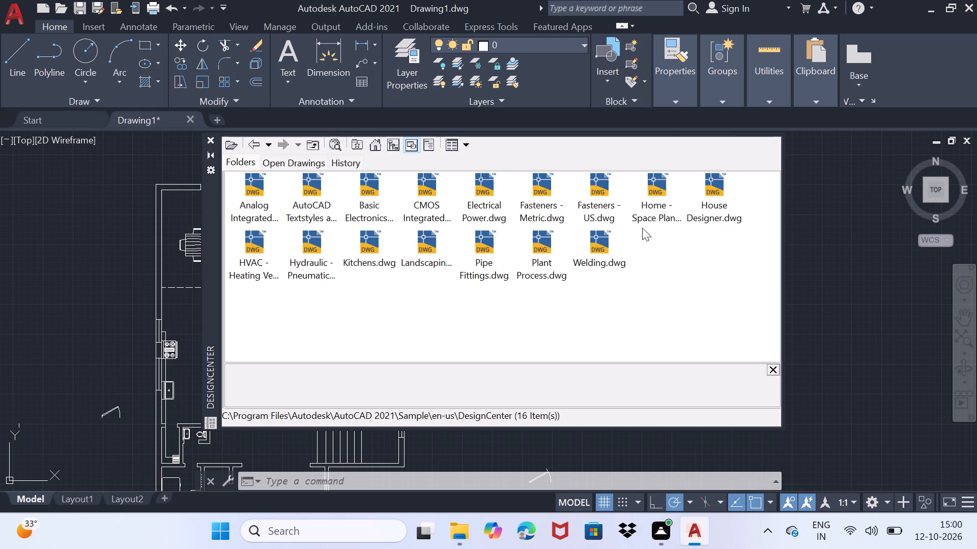
double_click(592, 198)
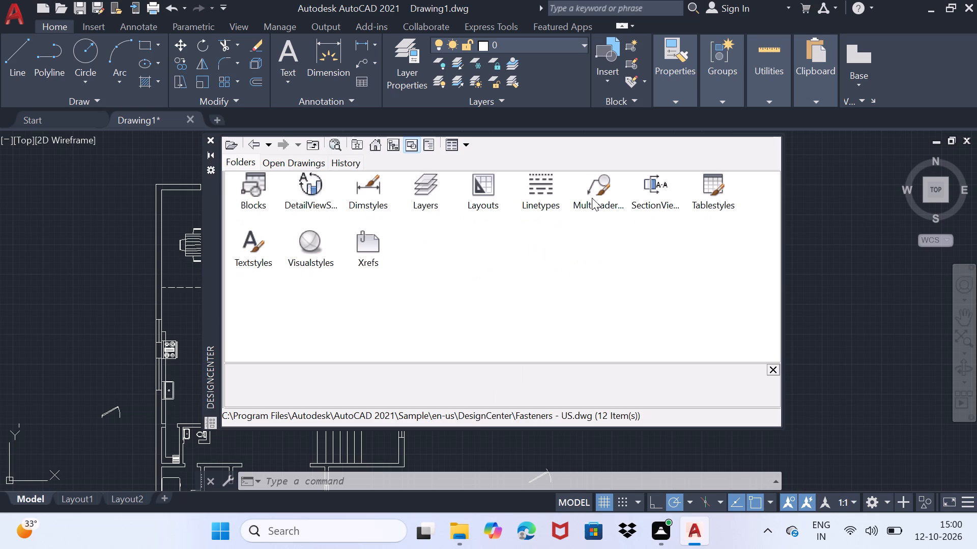
double_click(267, 196)
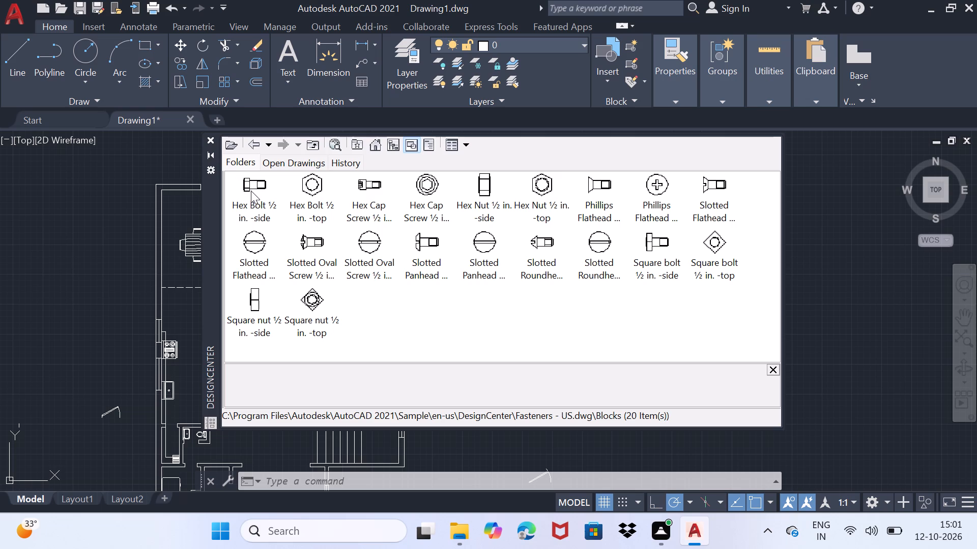
Return to the sample folders and browse the blocks of House Designer.dwg in the en-us DesignCenter folder.
click(372, 146)
click(364, 198)
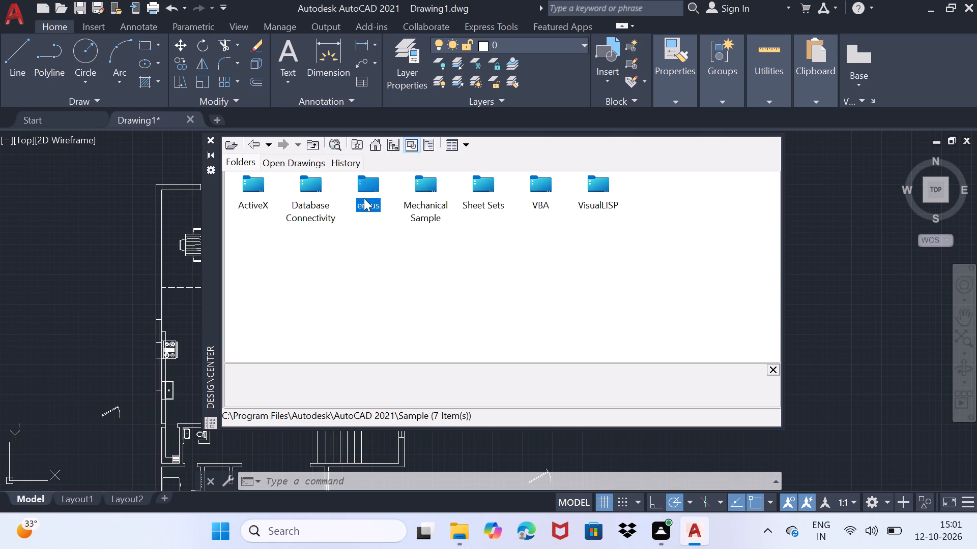
click(360, 196)
double_click(364, 187)
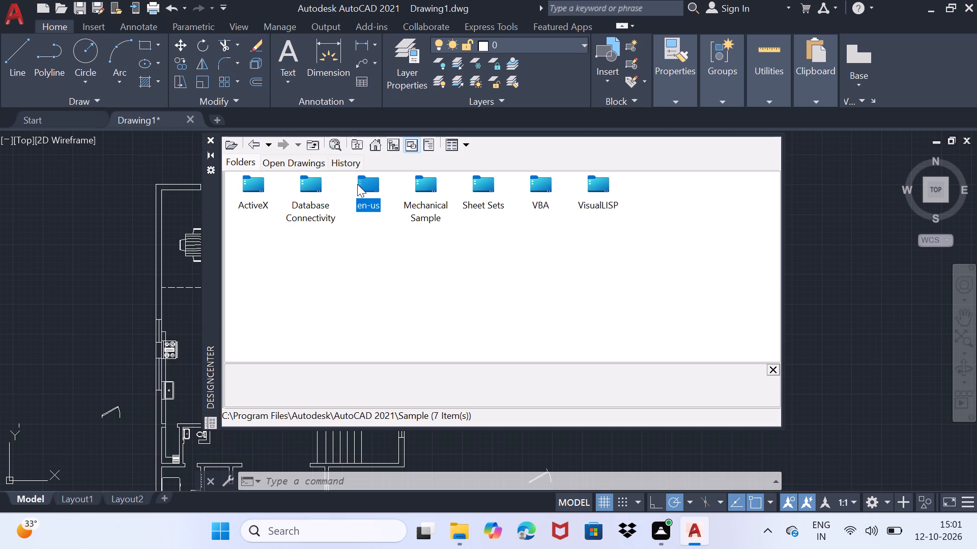
double_click(361, 182)
double_click(244, 188)
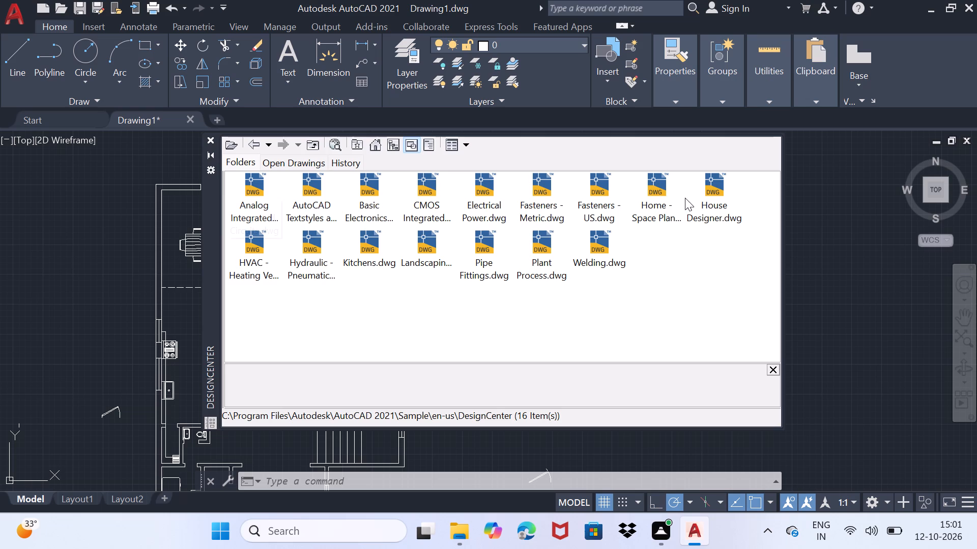
double_click(720, 187)
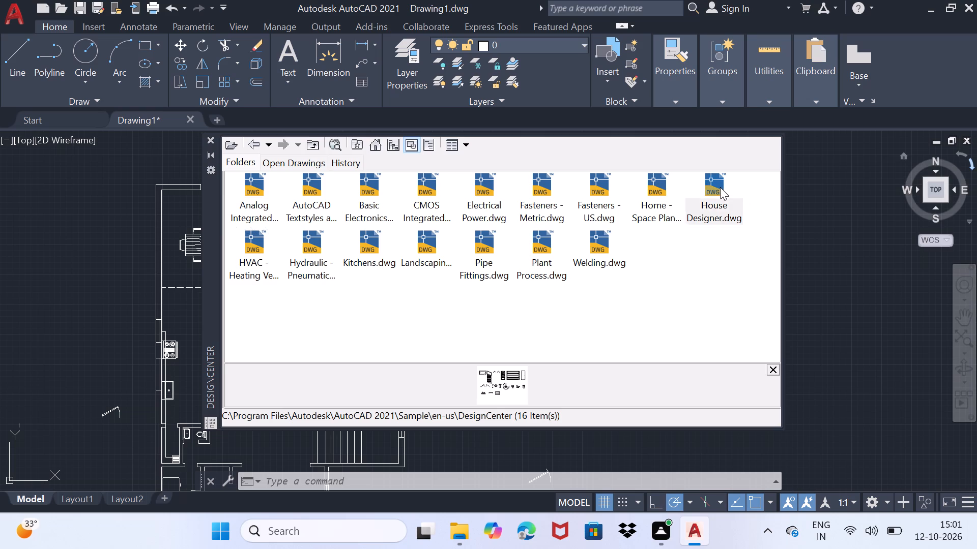
double_click(257, 194)
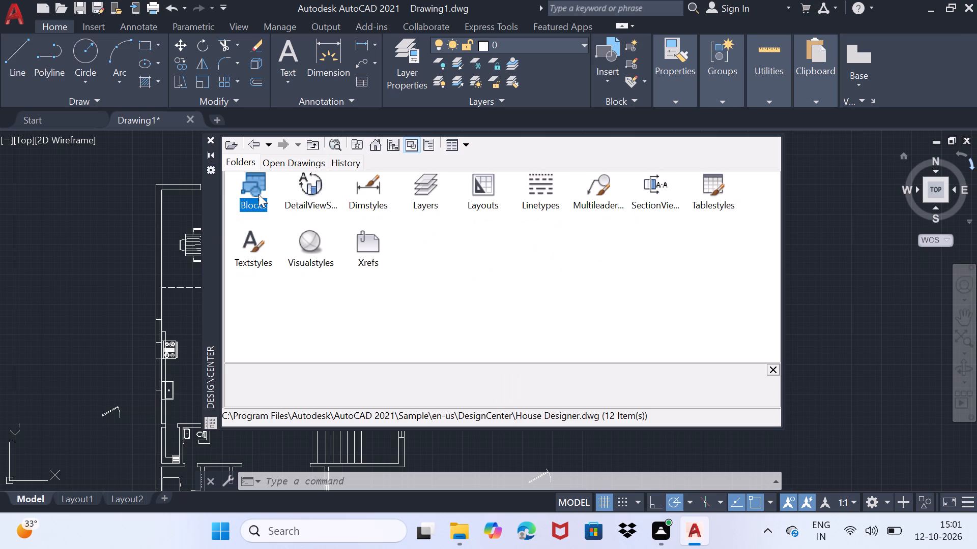
double_click(257, 182)
scroll(290, 200, down, 1)
click(248, 208)
click(250, 202)
double_click(252, 181)
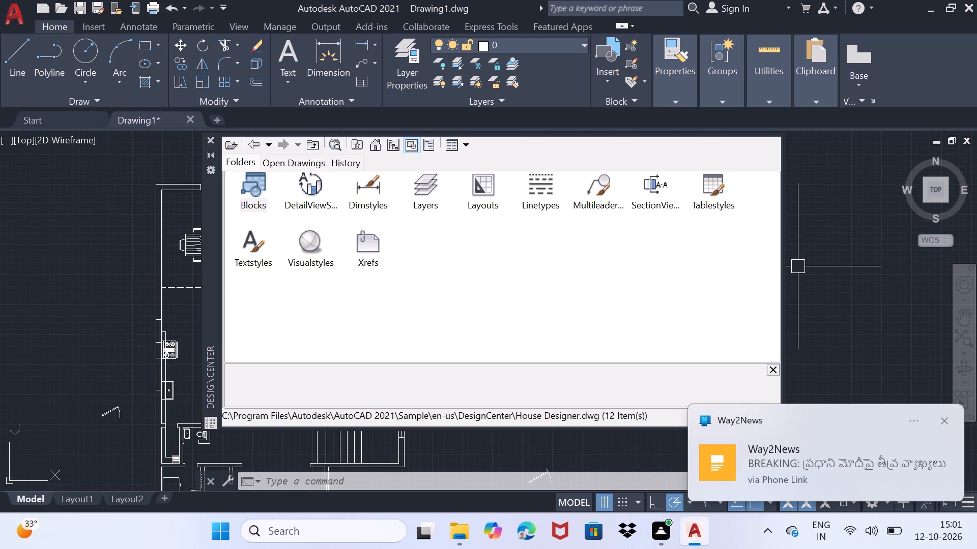
click(541, 282)
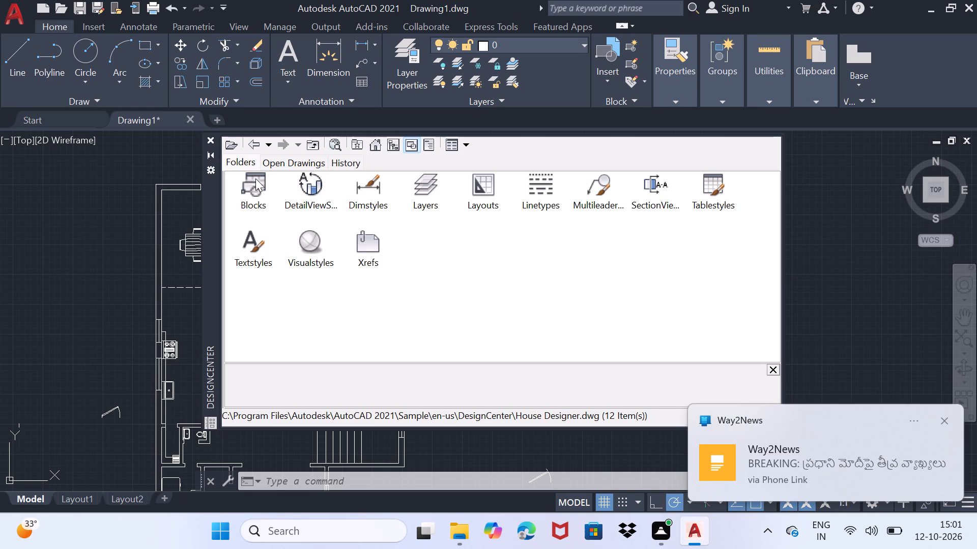
double_click(257, 178)
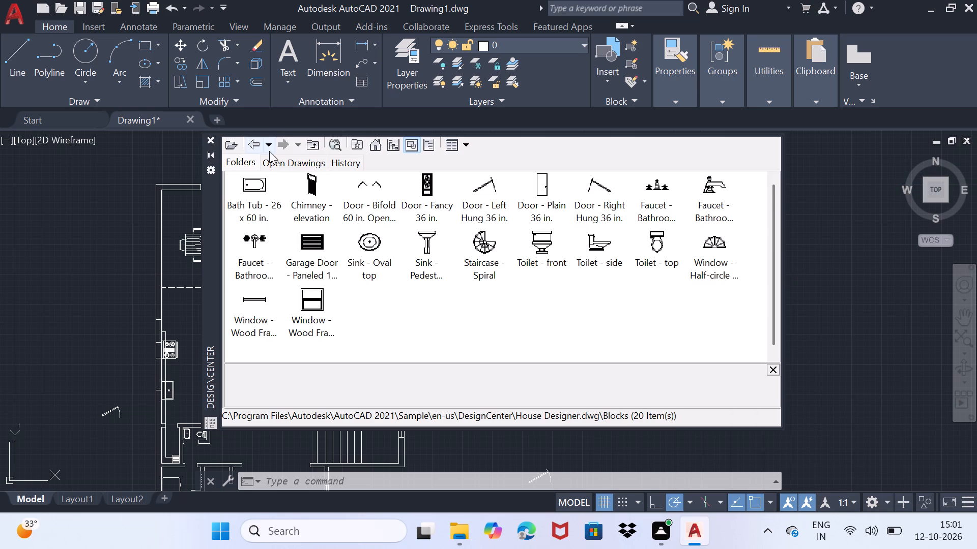
Insert the Sofa - Roundback 7 ft. block from Home - Space Planner.dwg into the empty area east of the floor plan.
click(260, 151)
click(260, 151)
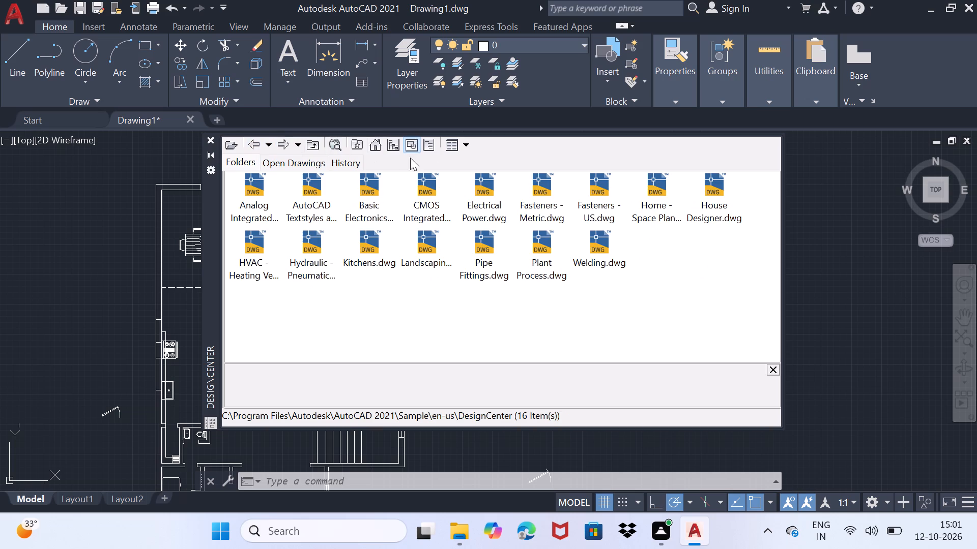
double_click(648, 185)
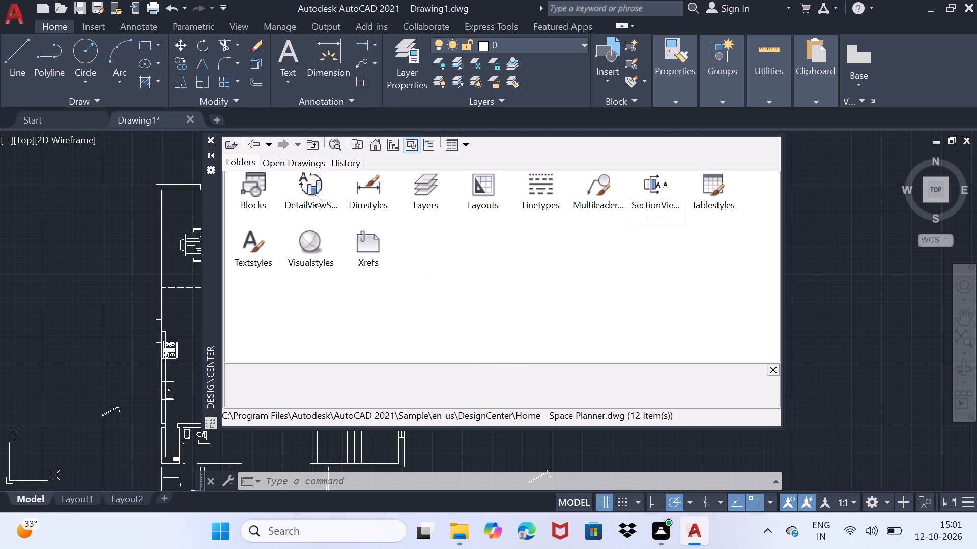
double_click(250, 185)
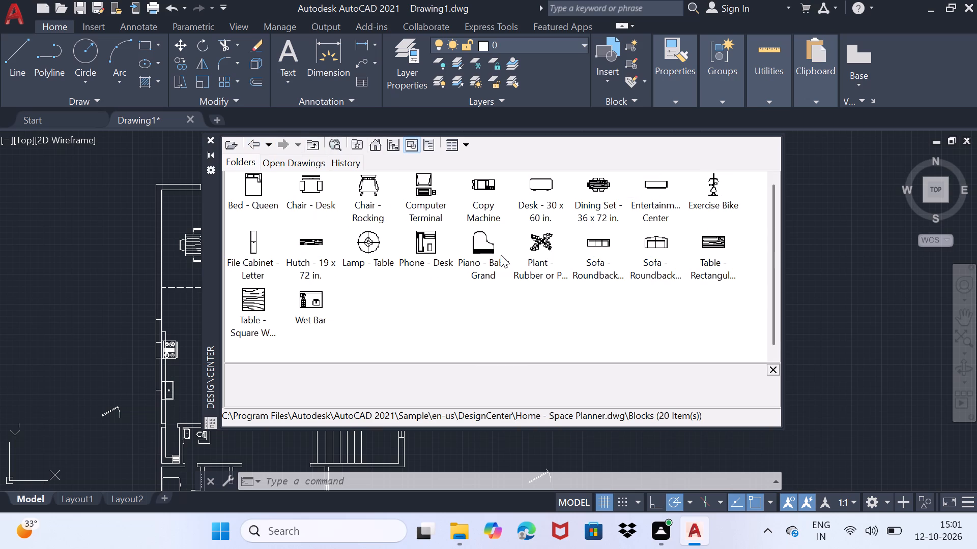
drag(587, 246, 828, 275)
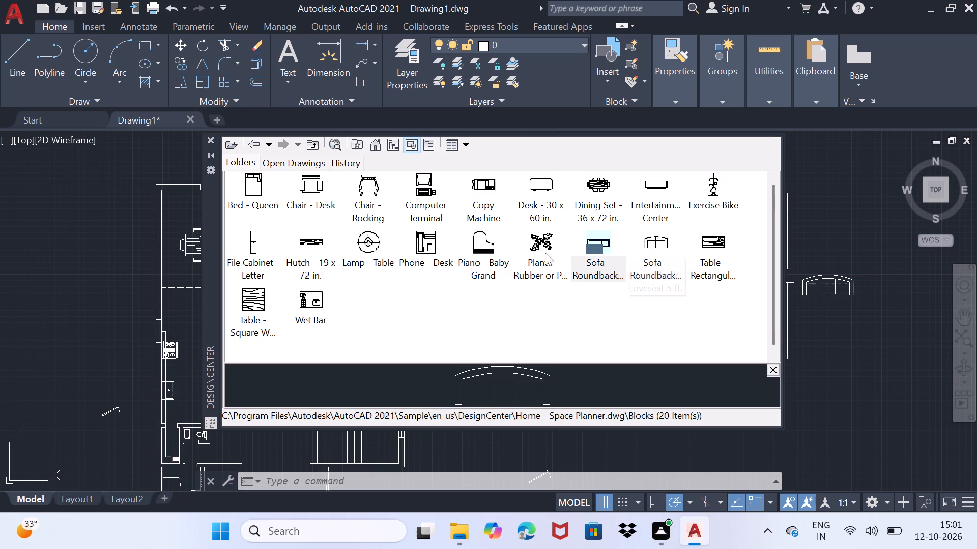
Insert the Entertainment Center block above the new sofa, outside the floor plan, and close DesignCenter.
drag(635, 185, 788, 226)
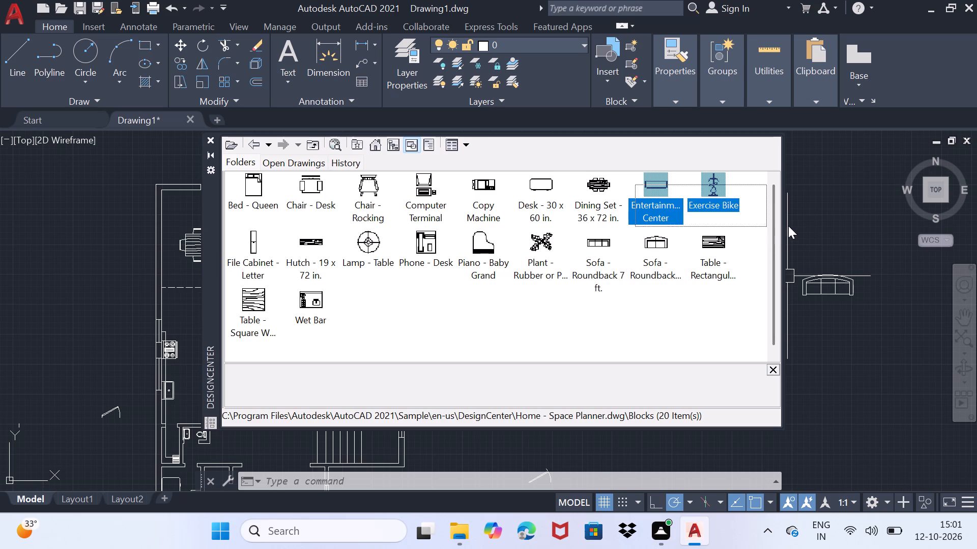
drag(788, 226, 788, 222)
drag(656, 190, 805, 224)
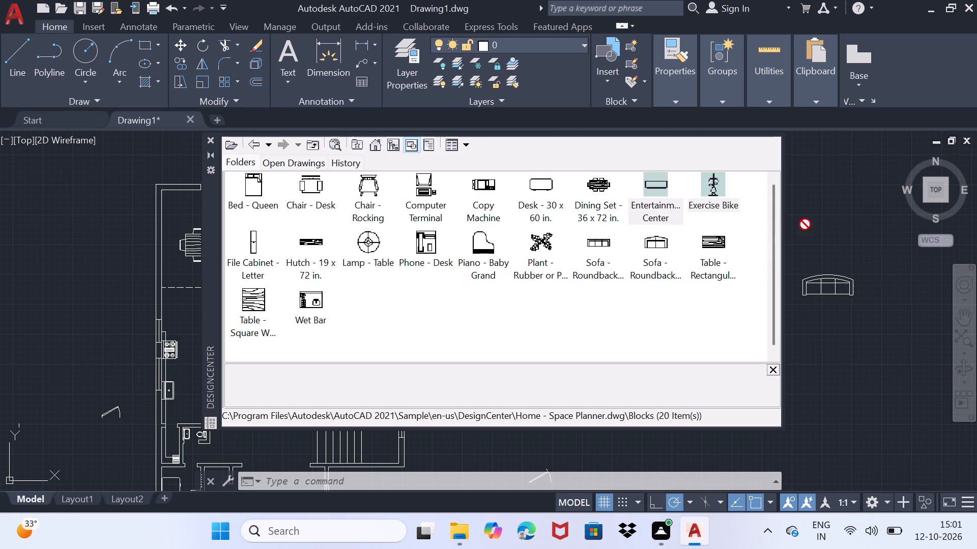
drag(805, 224, 825, 220)
click(629, 282)
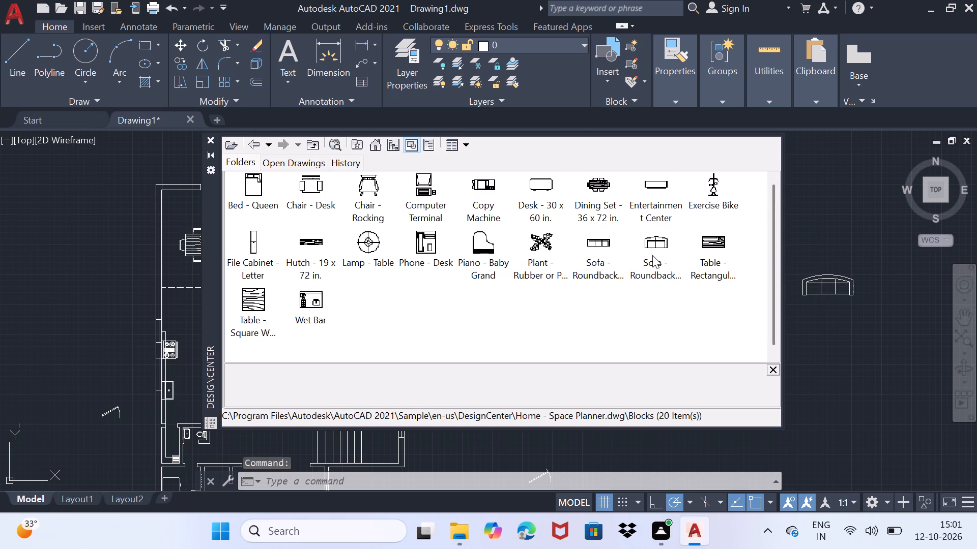
drag(655, 181, 808, 200)
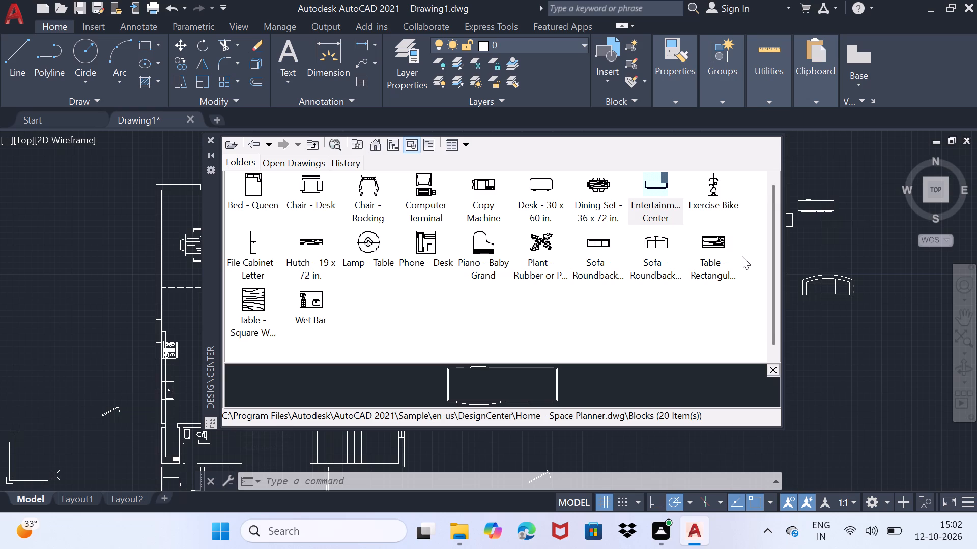
click(210, 143)
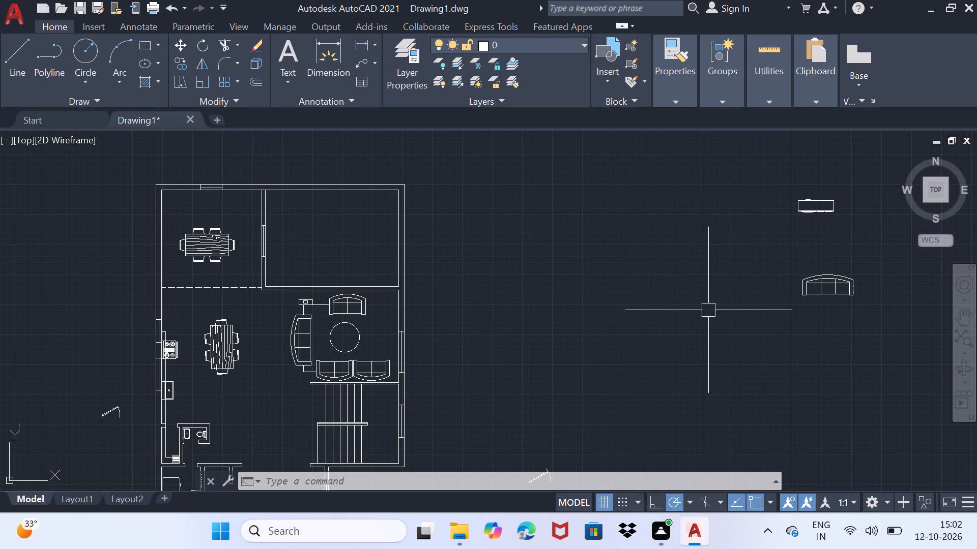
Rotate the new 7 ft sofa half a turn about its lower-left corner so that its curved back faces down.
click(801, 294)
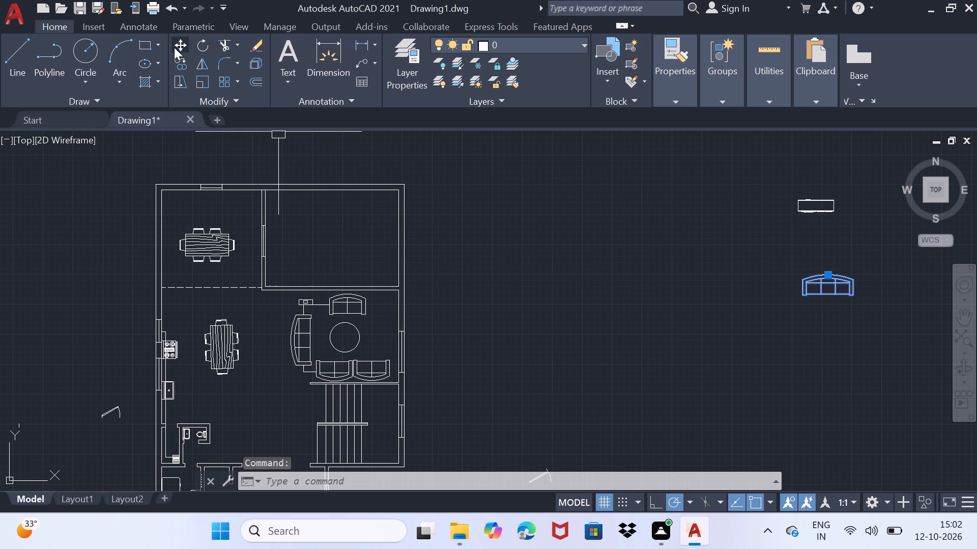
click(205, 47)
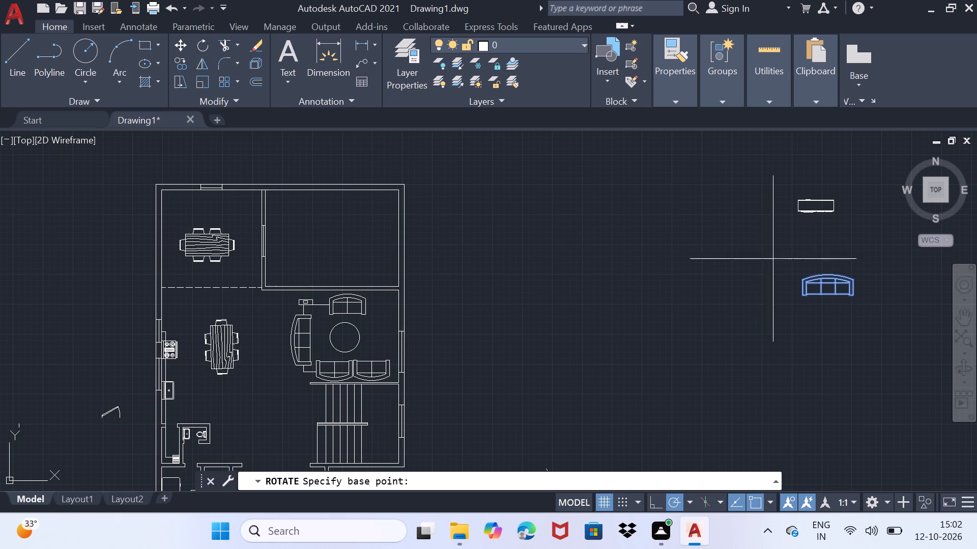
click(798, 297)
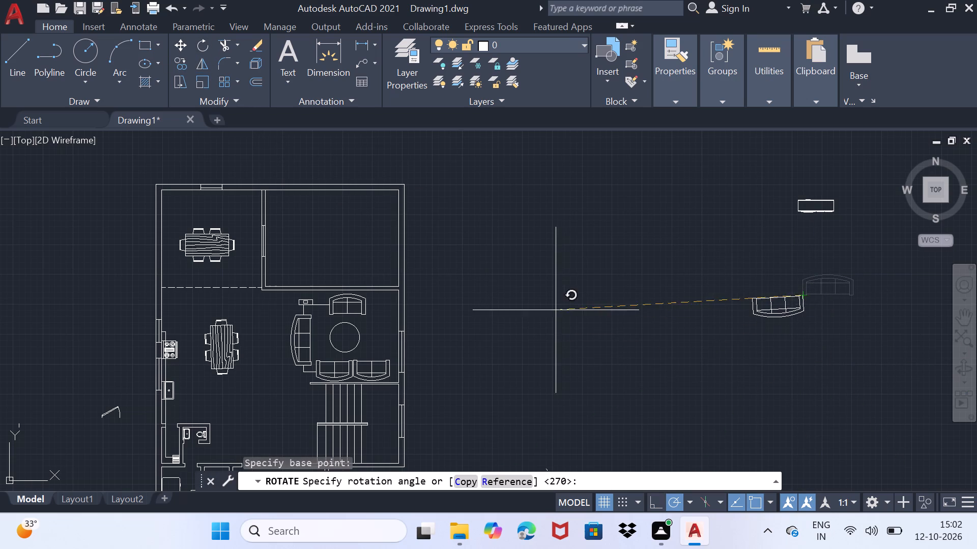
click(550, 290)
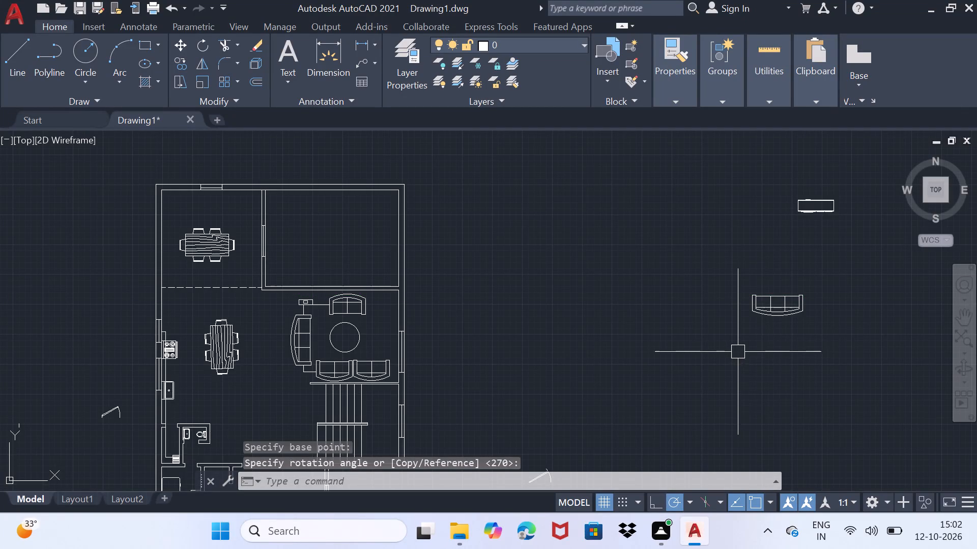
Move the new 7 ft sofa from outside the plan into the upper-right room, just above its bottom wall.
scroll(804, 314, up, 1)
click(803, 312)
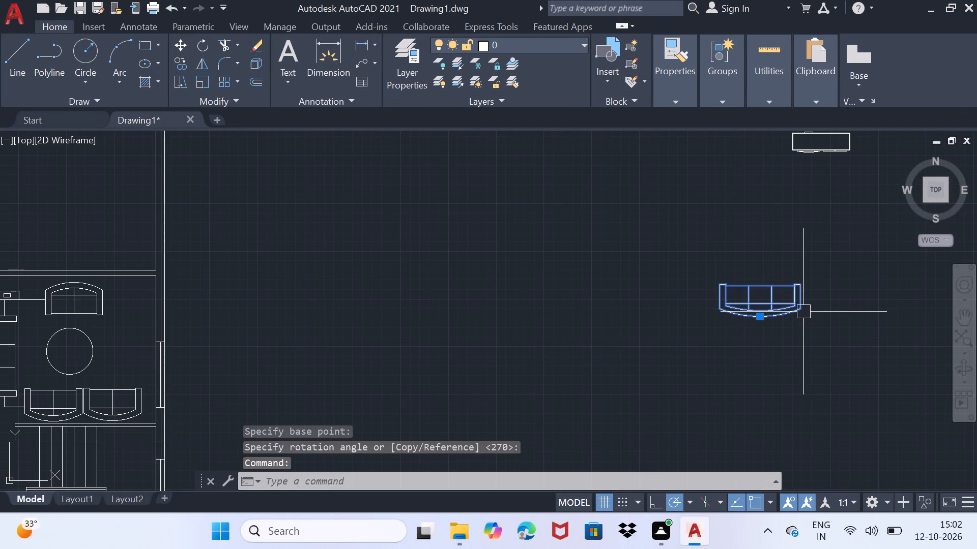
key(m)
key(Return)
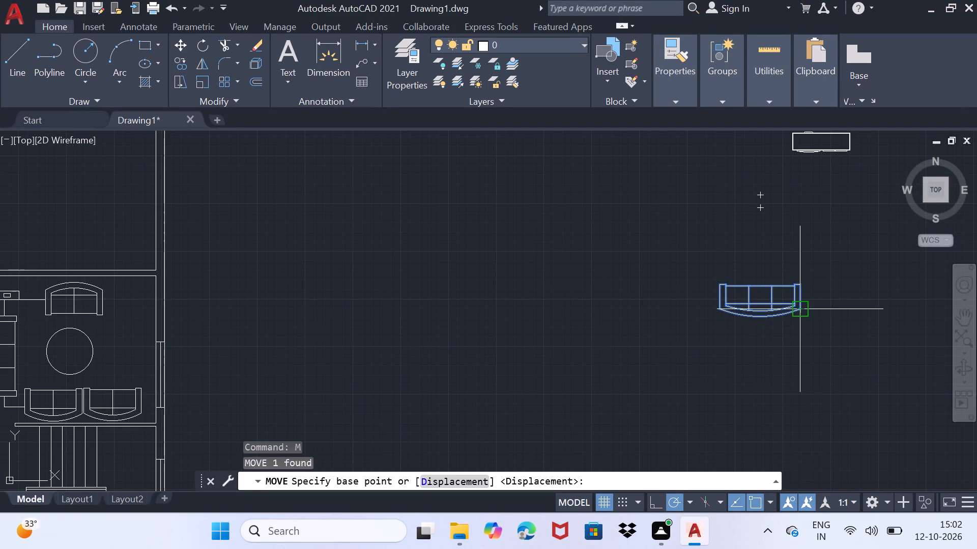
click(798, 315)
scroll(462, 323, down, 2)
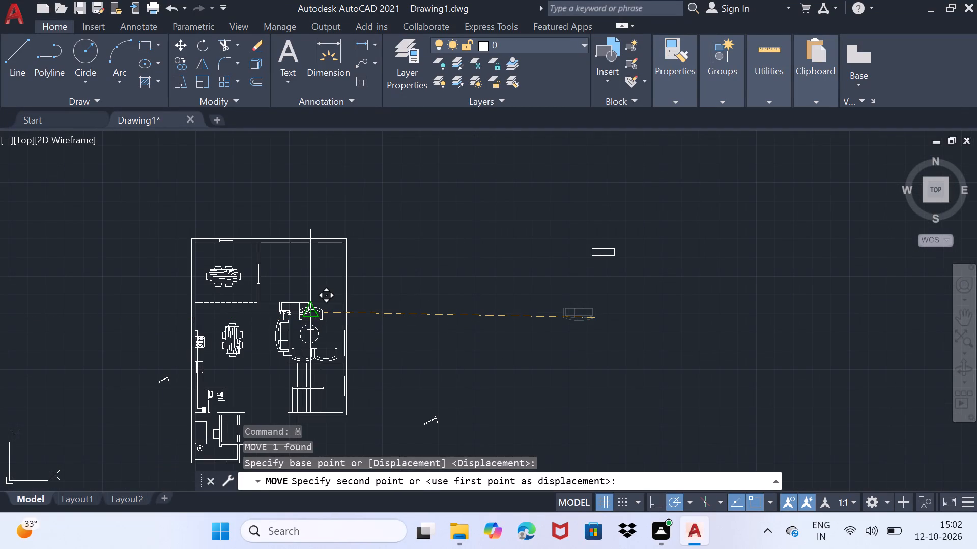
scroll(298, 290, up, 2)
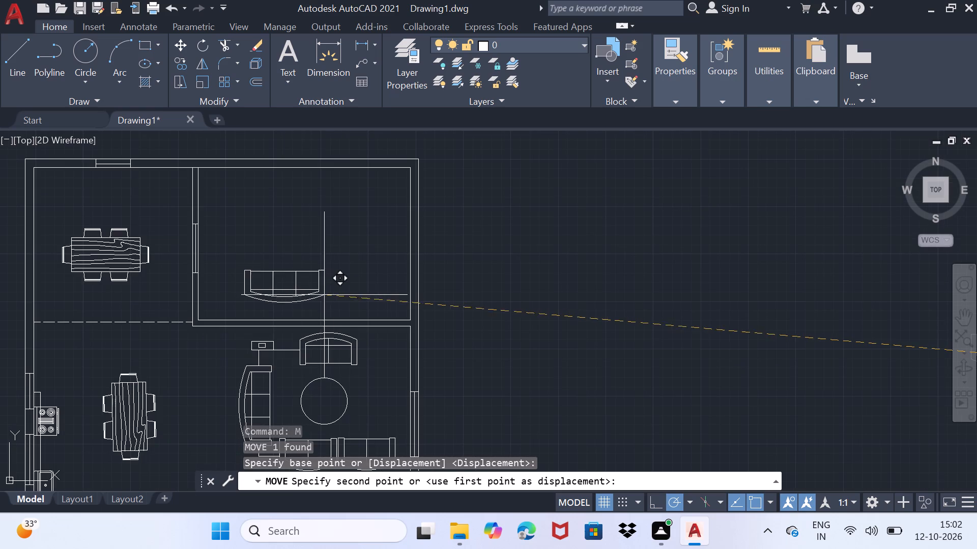
click(370, 296)
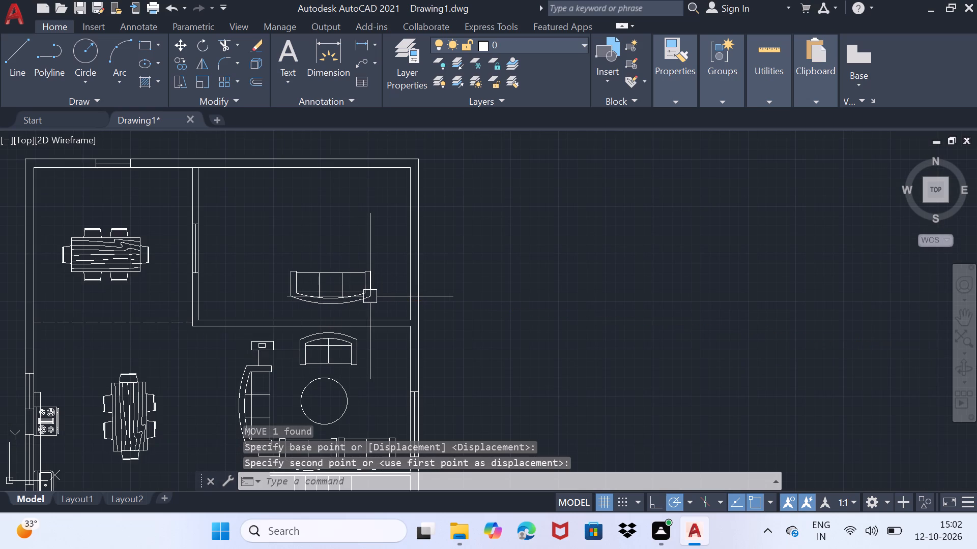
Copy the sofa in the upper-right room about 18'-10" horizontally east, into the empty area outside the plan.
click(370, 296)
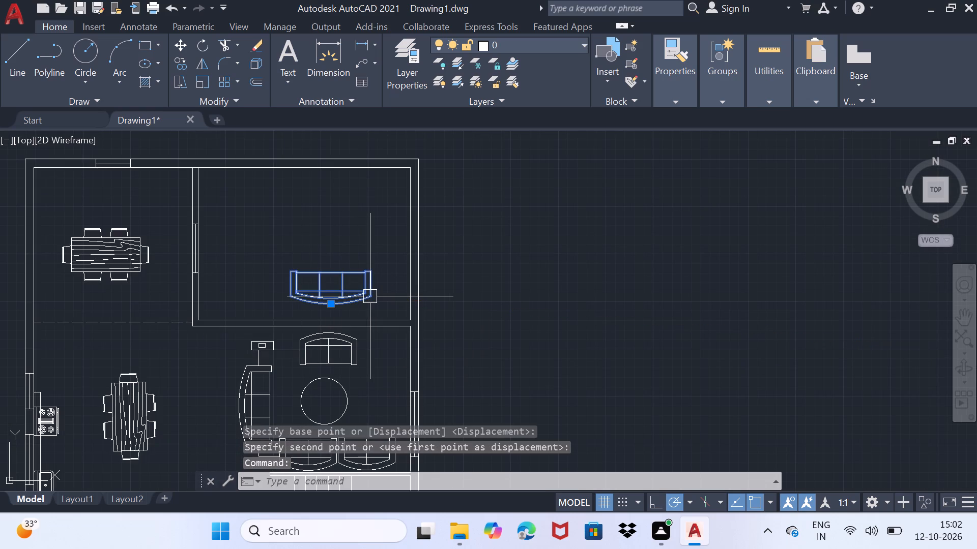
key(c)
key(o)
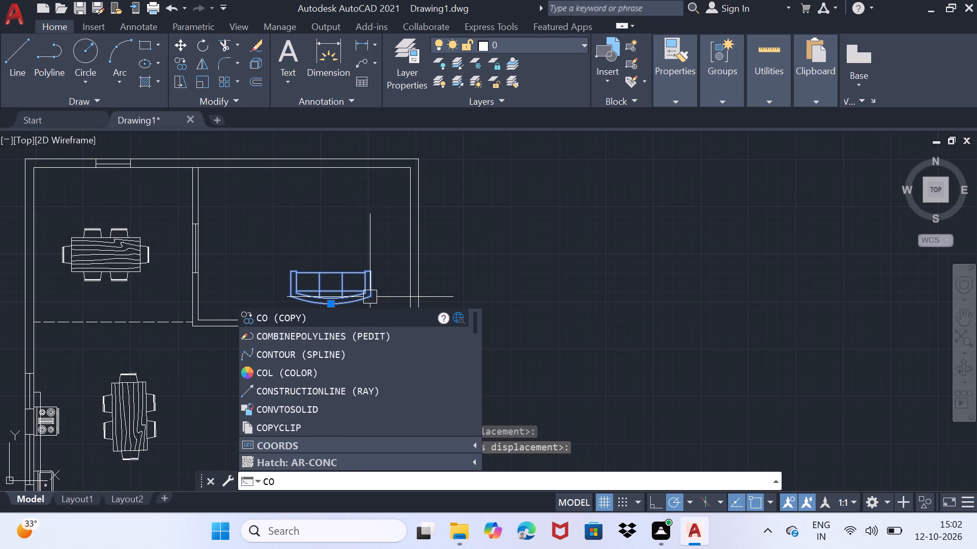
key(Return)
click(370, 297)
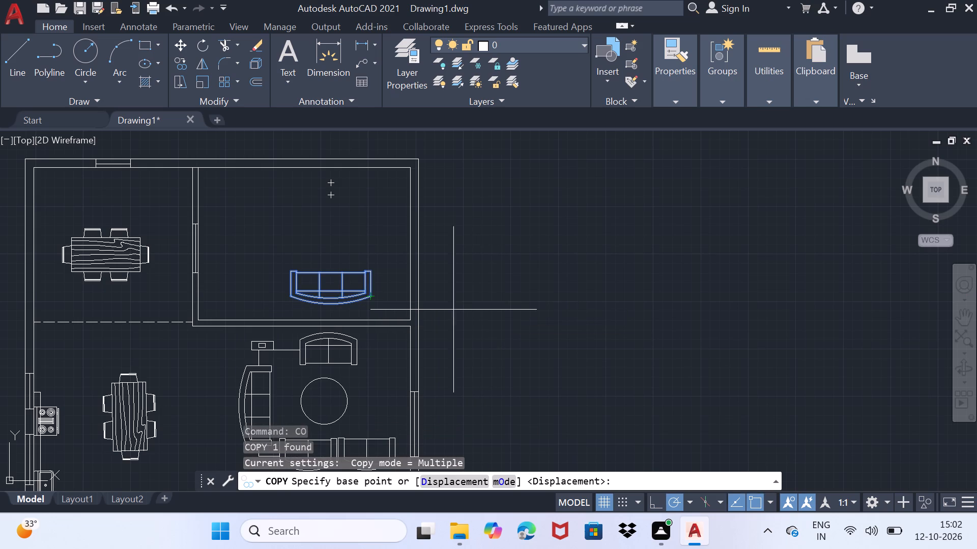
click(376, 299)
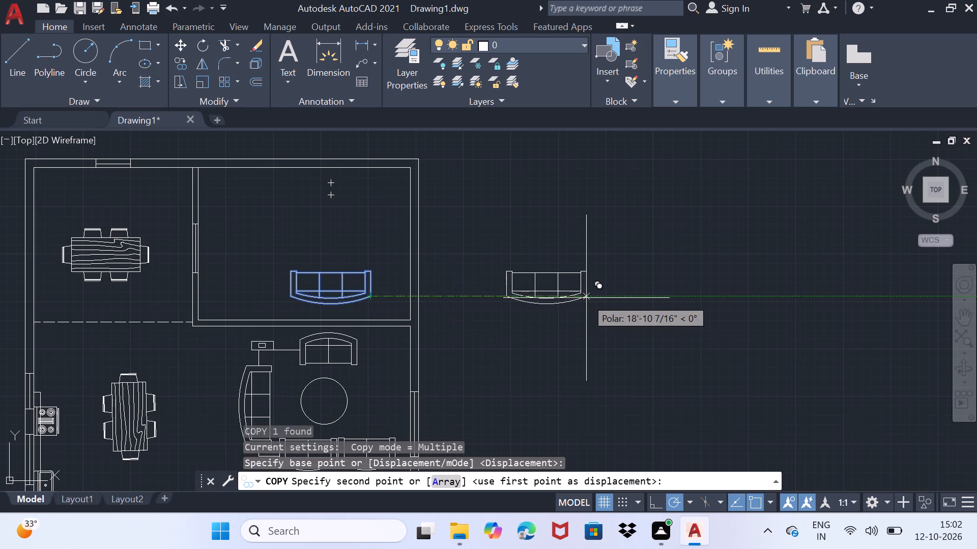
click(586, 298)
key(space)
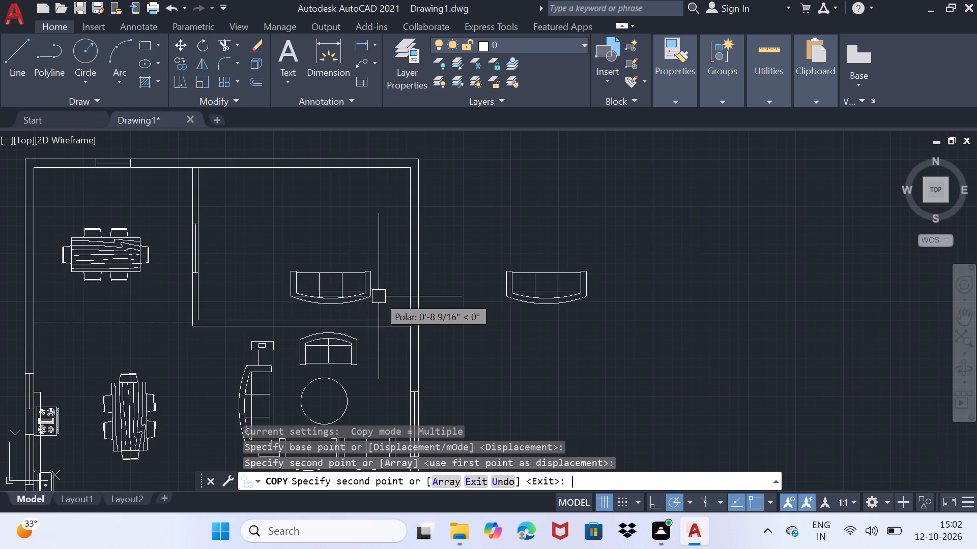
Rotate the copied sofa 90° about its upper-right corner so that its curved back faces east.
click(585, 289)
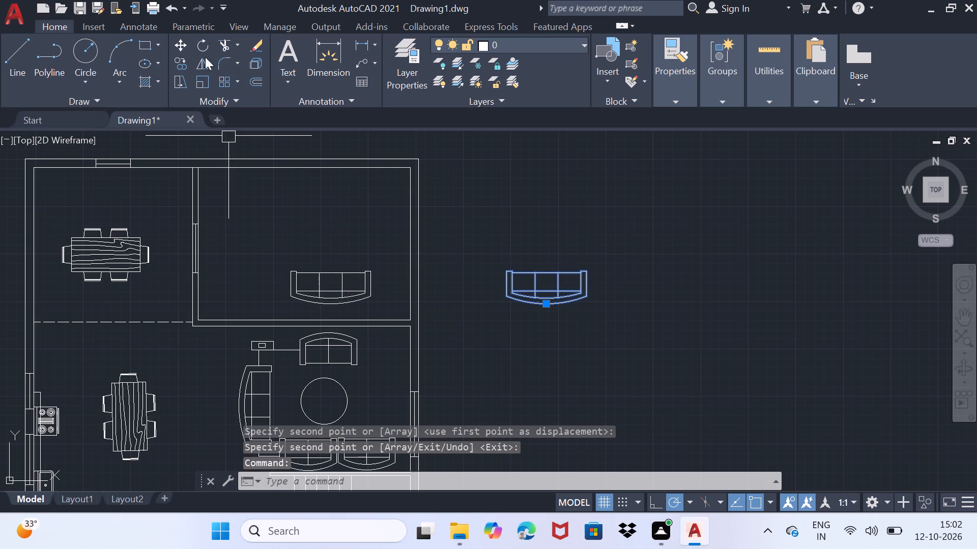
click(205, 41)
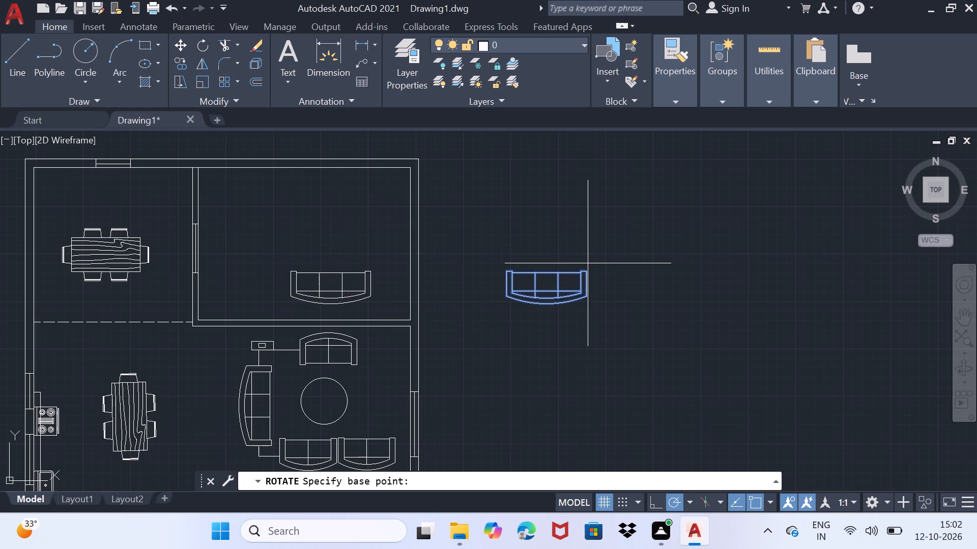
click(588, 272)
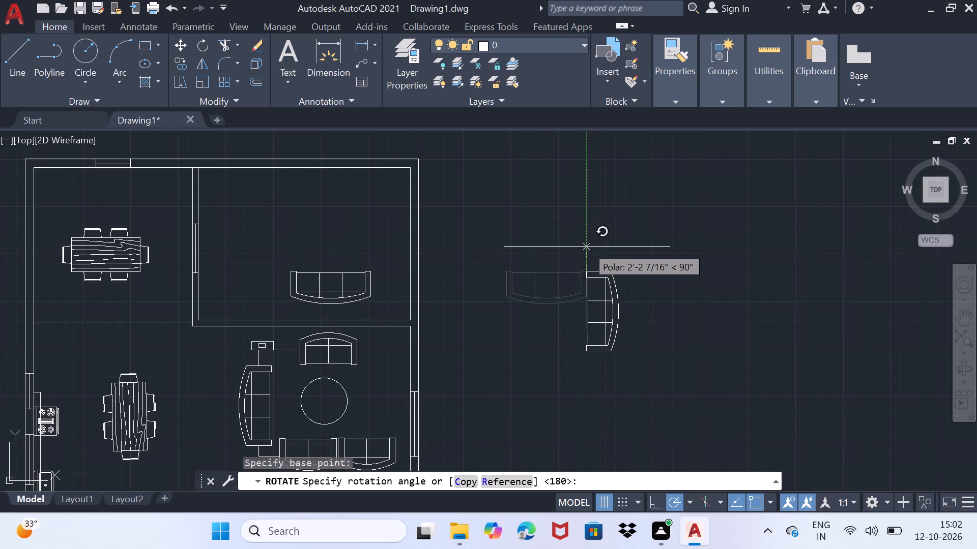
click(587, 247)
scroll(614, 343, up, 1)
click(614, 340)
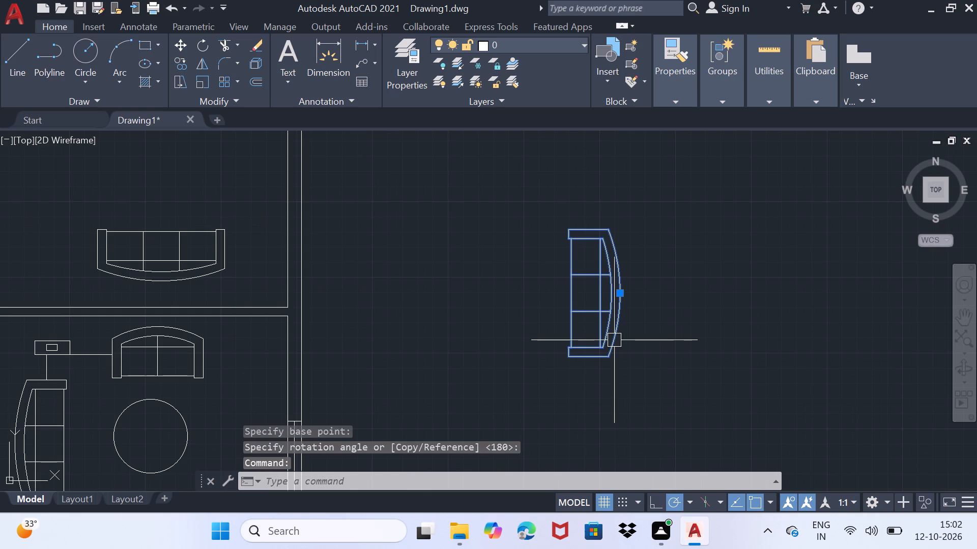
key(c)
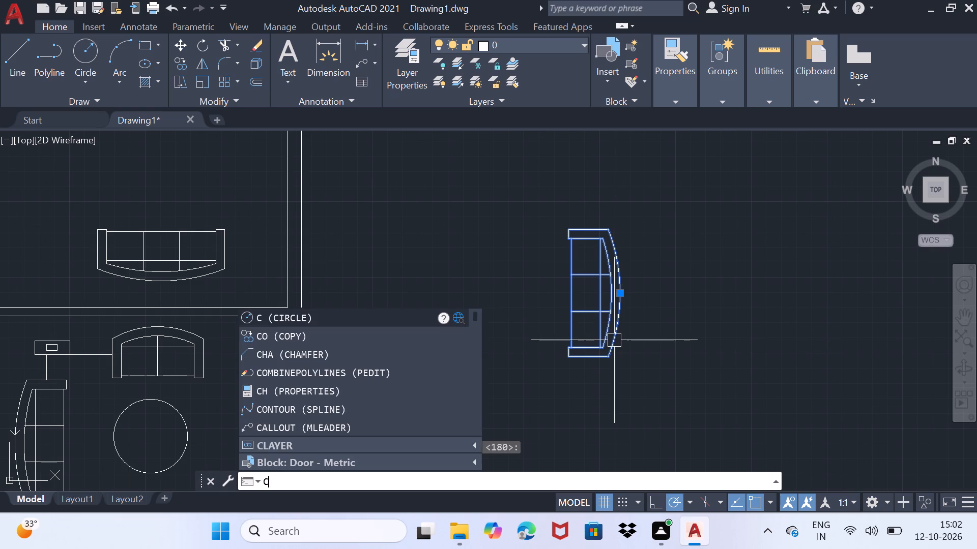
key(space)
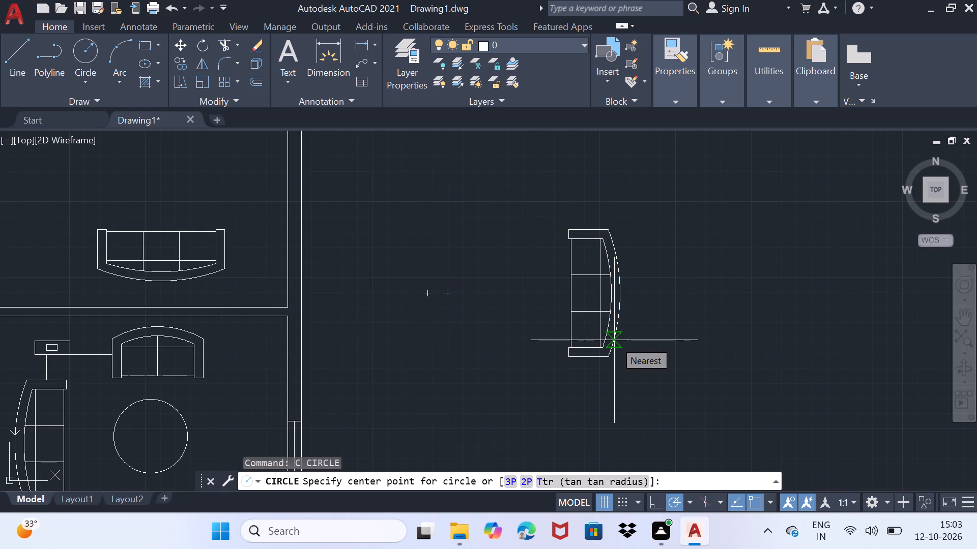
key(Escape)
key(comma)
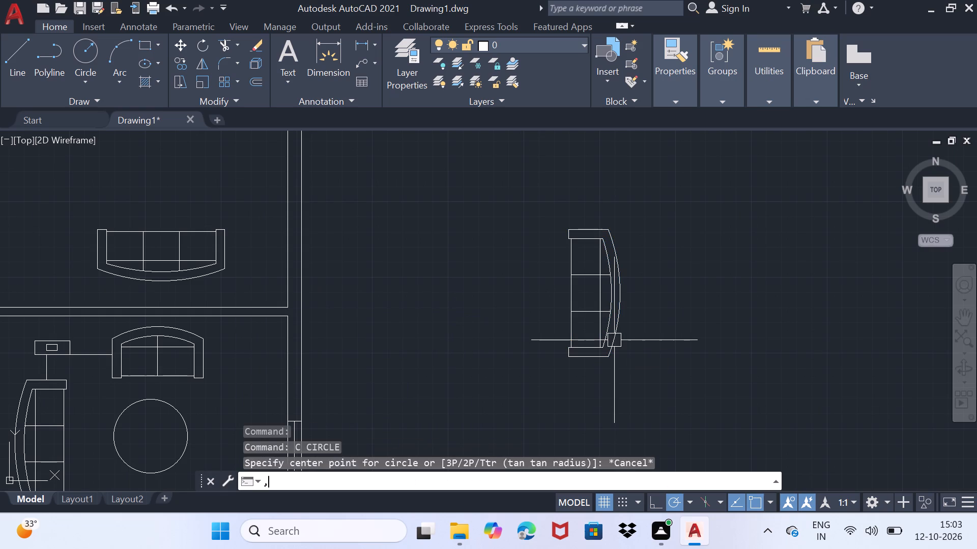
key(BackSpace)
Move the rotated sofa by the midpoint of its curved back into the upper-right room, near the east wall above the other sofa.
key(m)
key(Return)
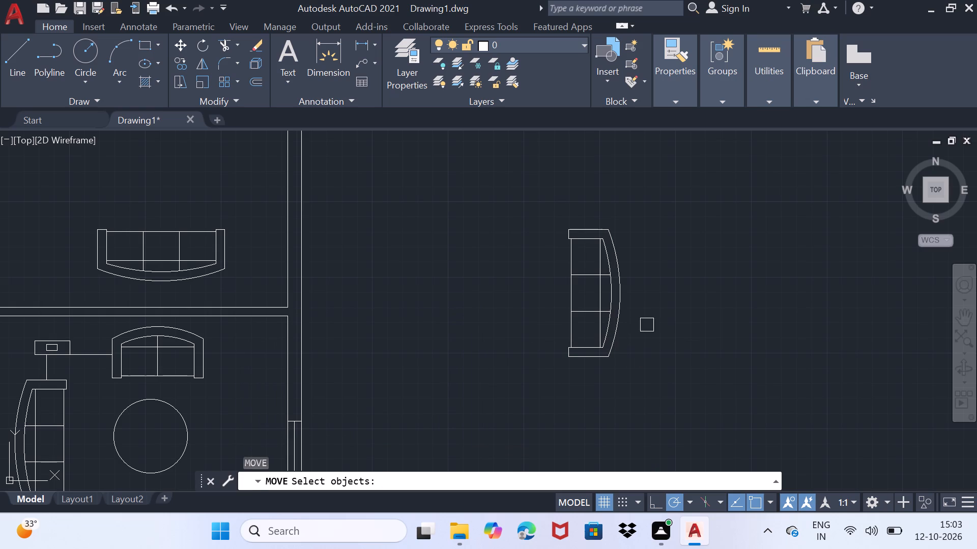
click(619, 321)
key(Return)
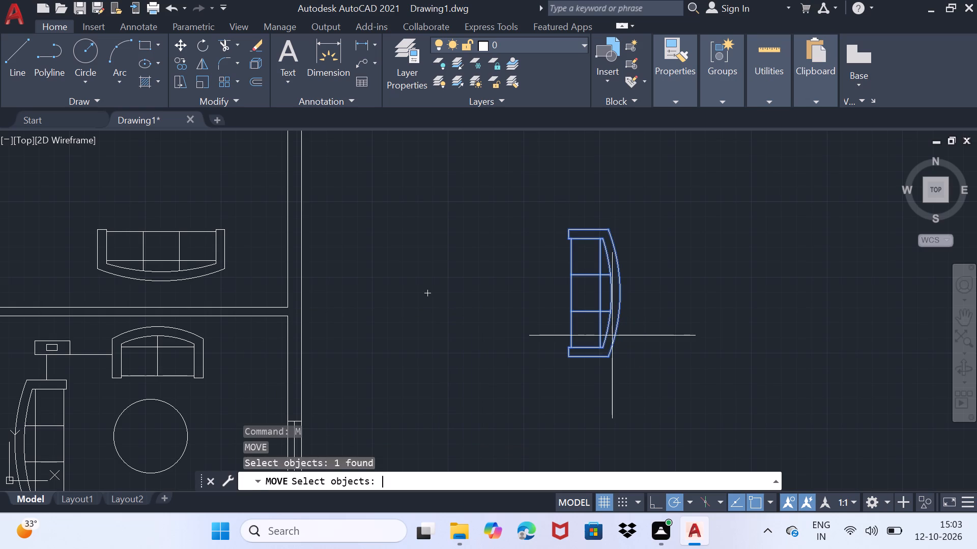
click(612, 335)
click(620, 299)
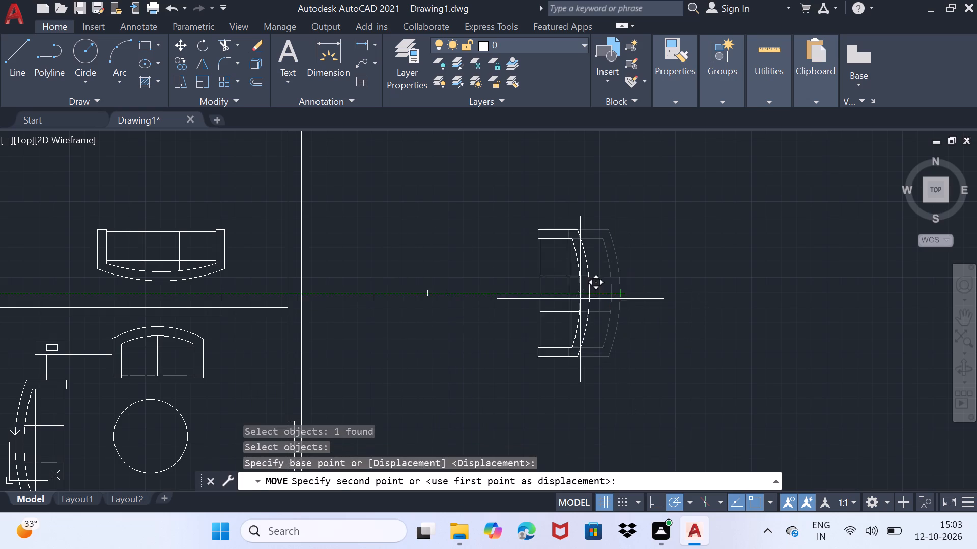
middle_drag(244, 206, 248, 210)
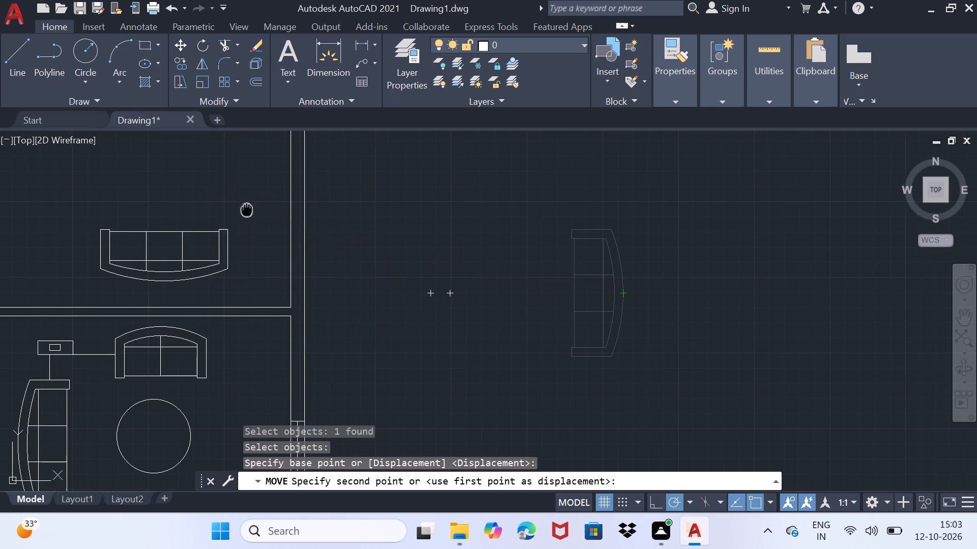
middle_drag(248, 210, 314, 317)
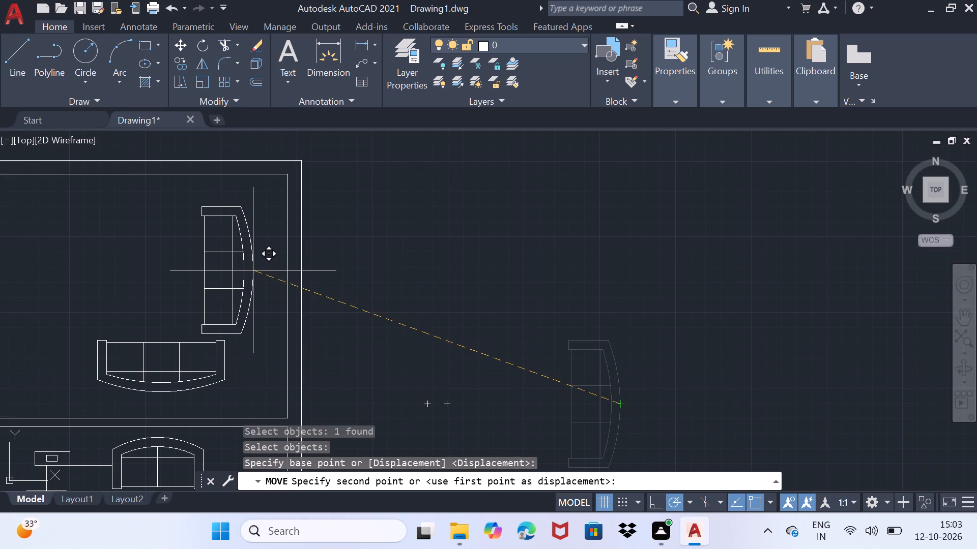
click(253, 270)
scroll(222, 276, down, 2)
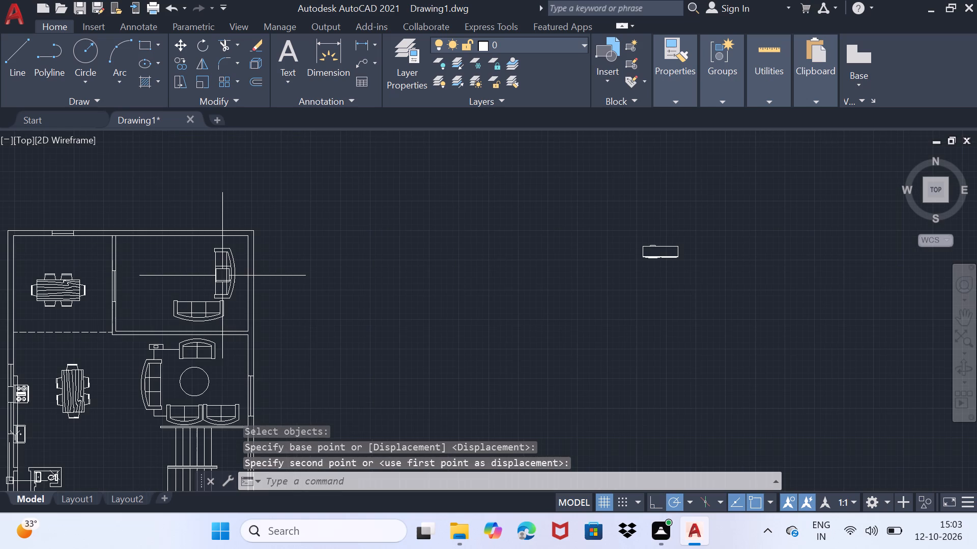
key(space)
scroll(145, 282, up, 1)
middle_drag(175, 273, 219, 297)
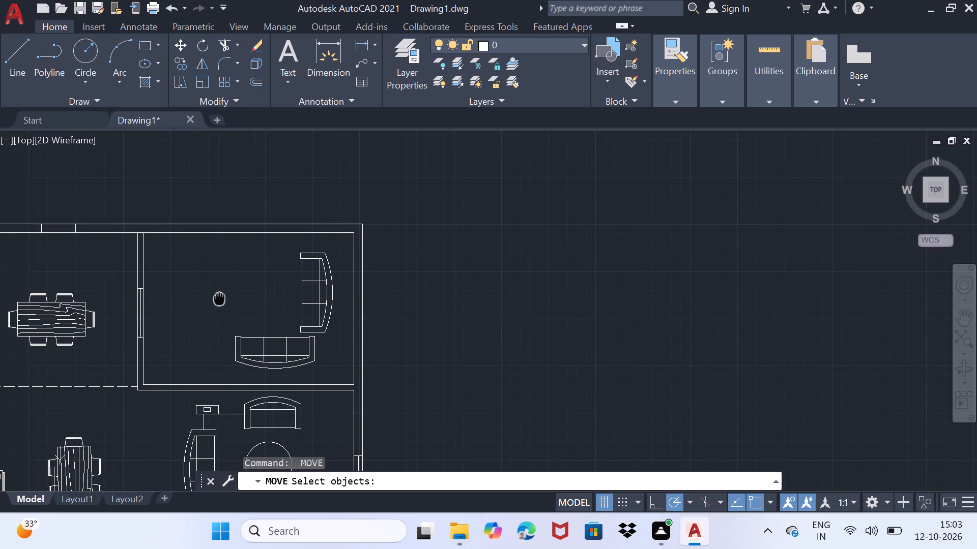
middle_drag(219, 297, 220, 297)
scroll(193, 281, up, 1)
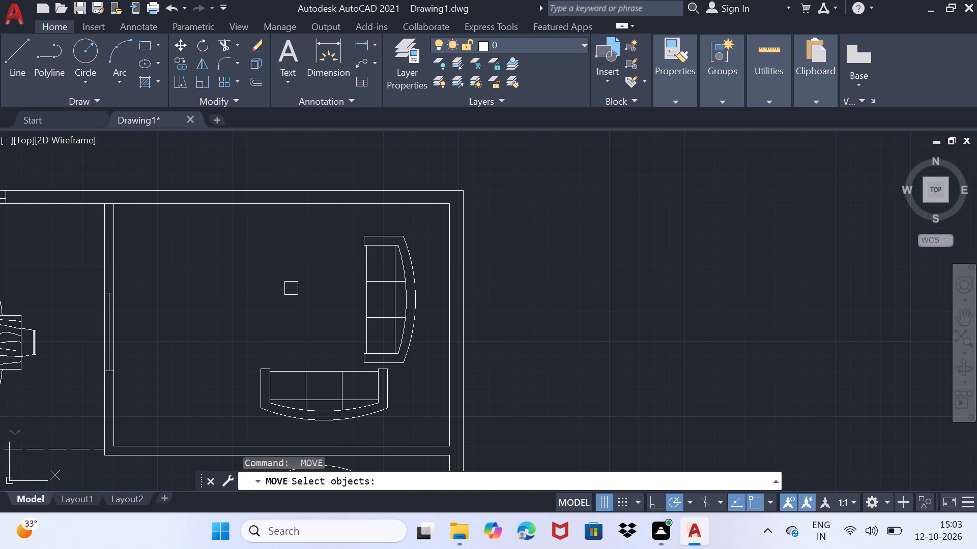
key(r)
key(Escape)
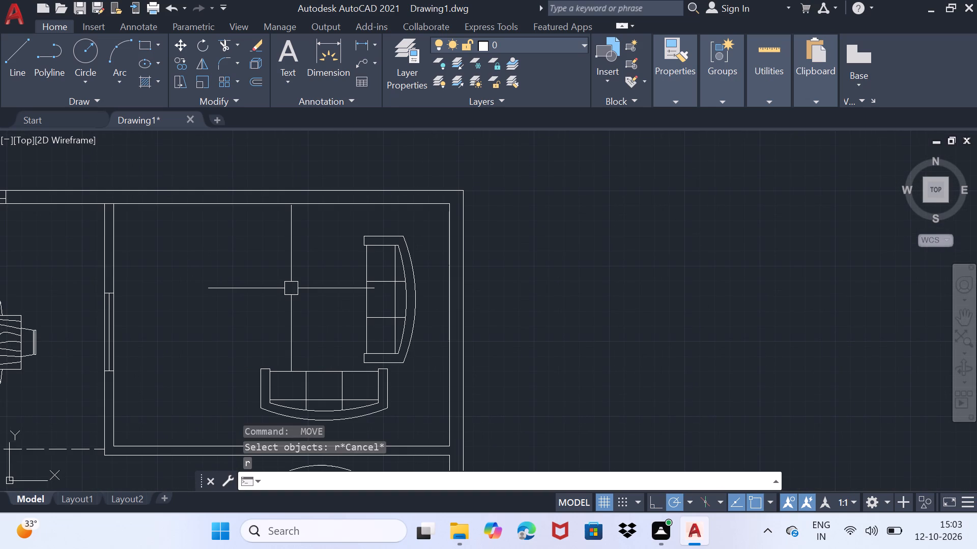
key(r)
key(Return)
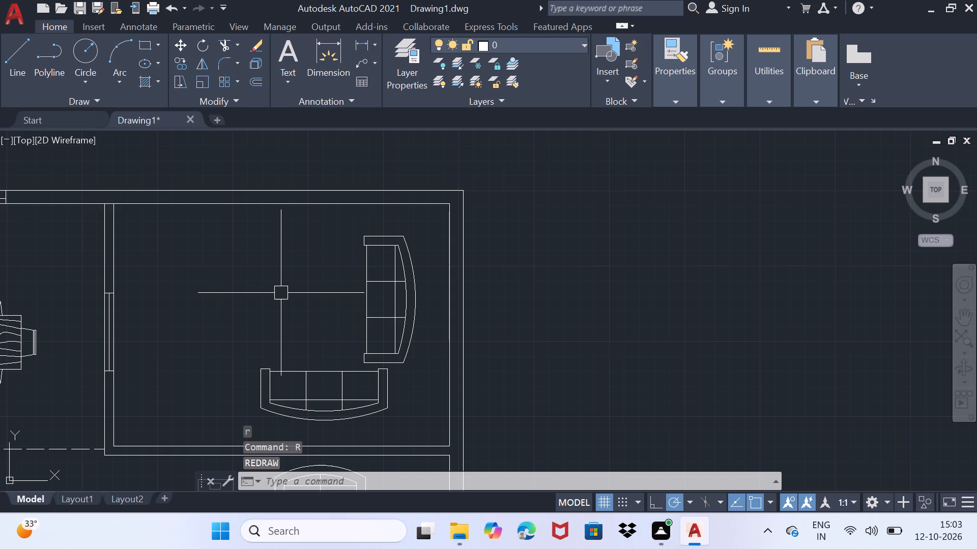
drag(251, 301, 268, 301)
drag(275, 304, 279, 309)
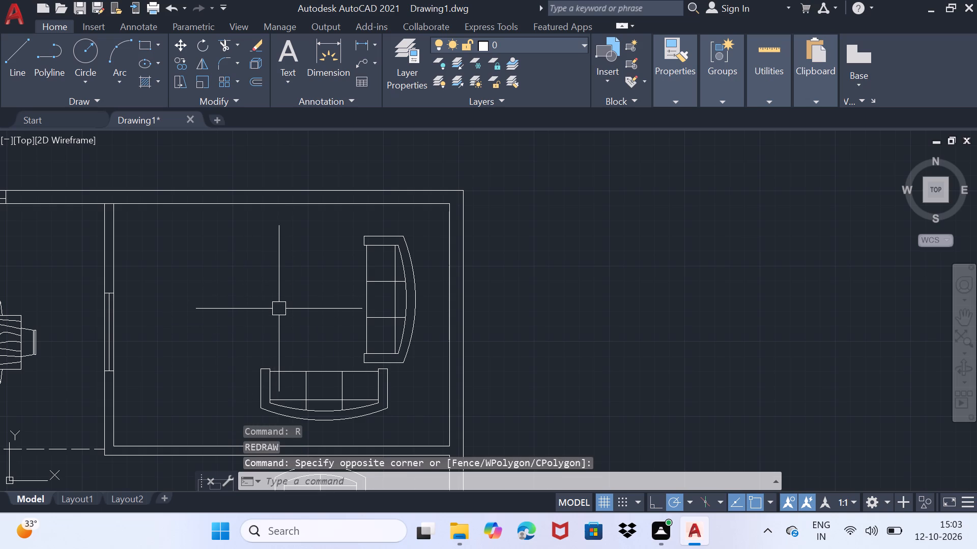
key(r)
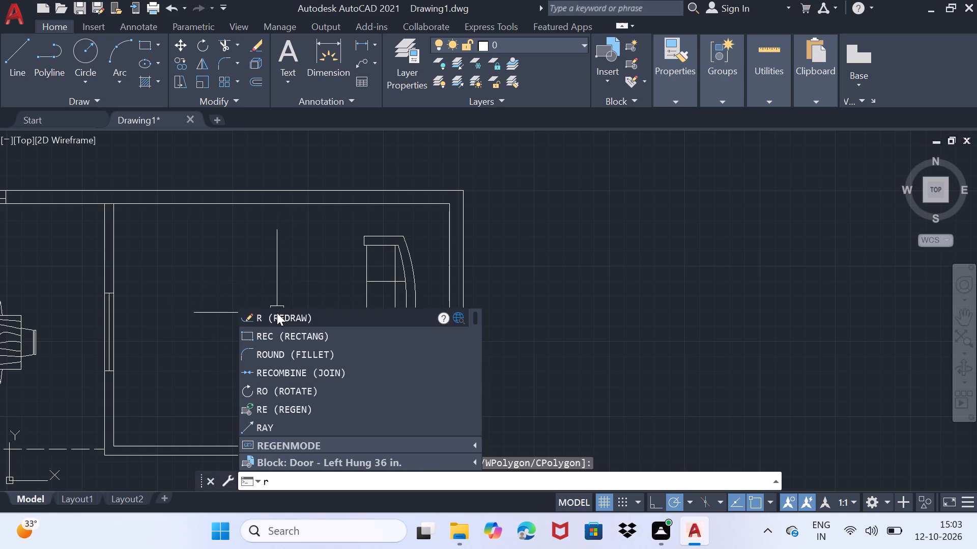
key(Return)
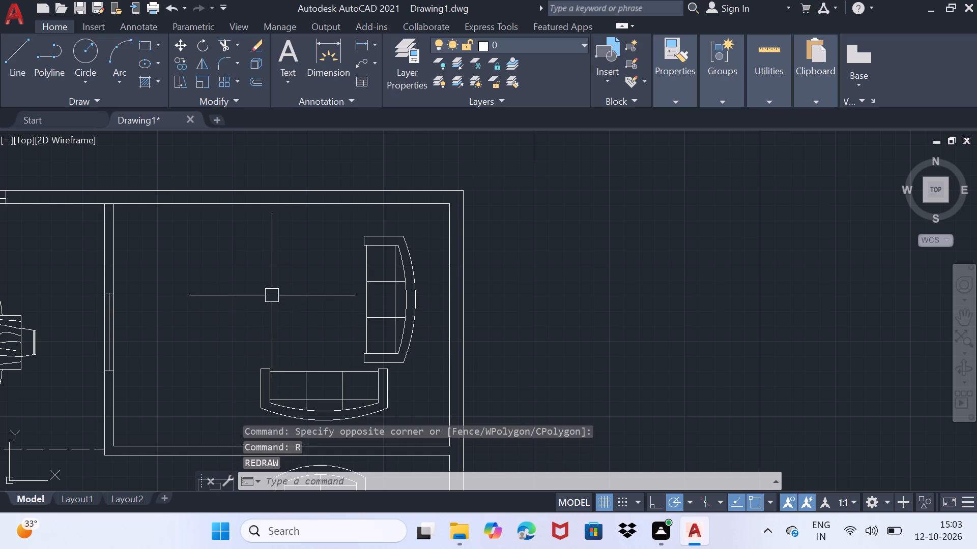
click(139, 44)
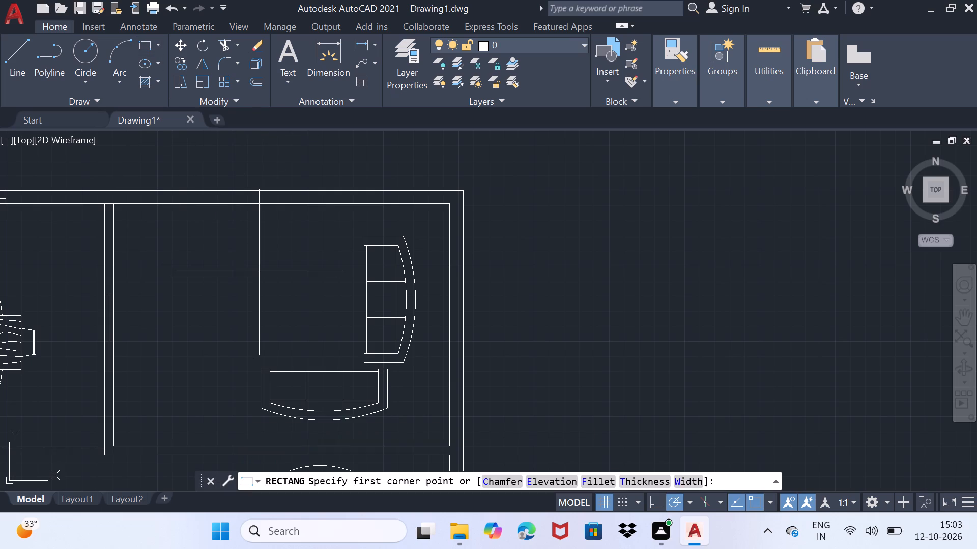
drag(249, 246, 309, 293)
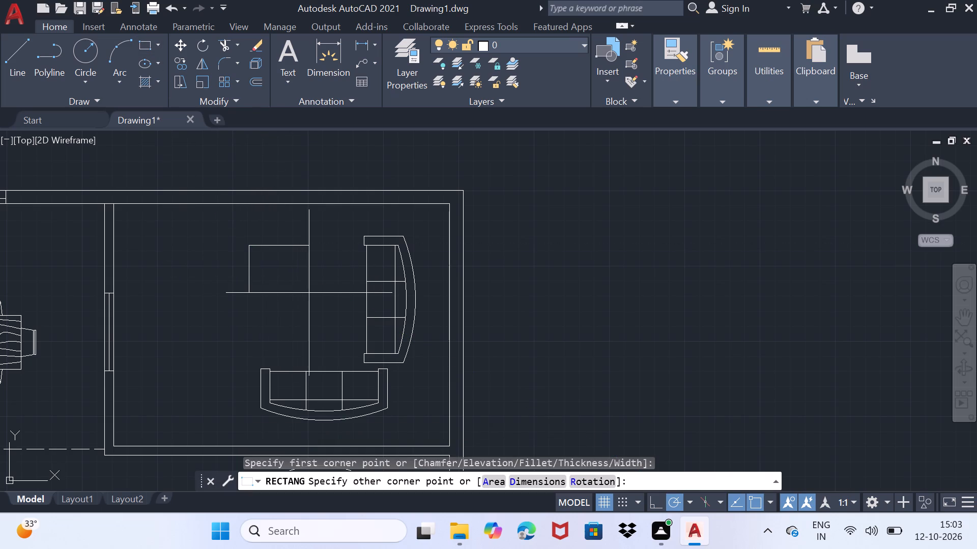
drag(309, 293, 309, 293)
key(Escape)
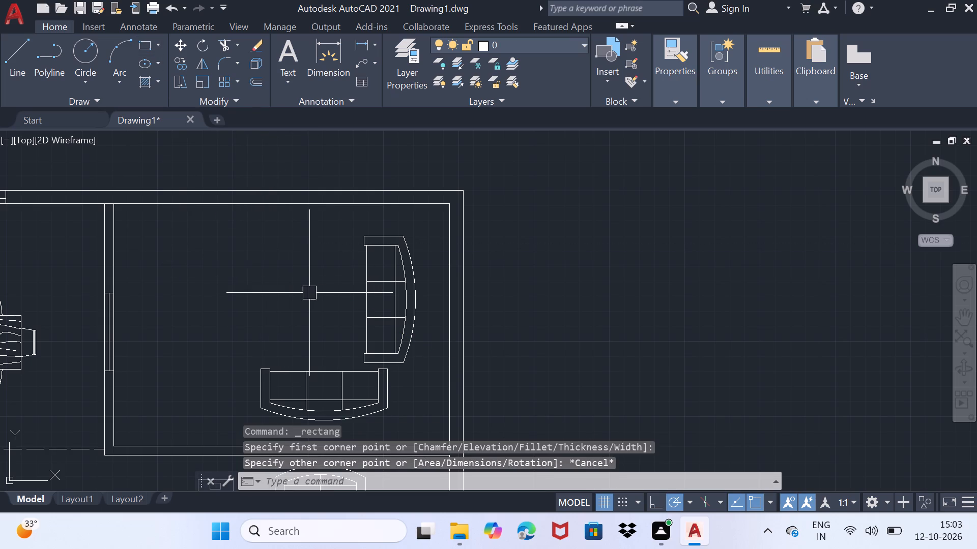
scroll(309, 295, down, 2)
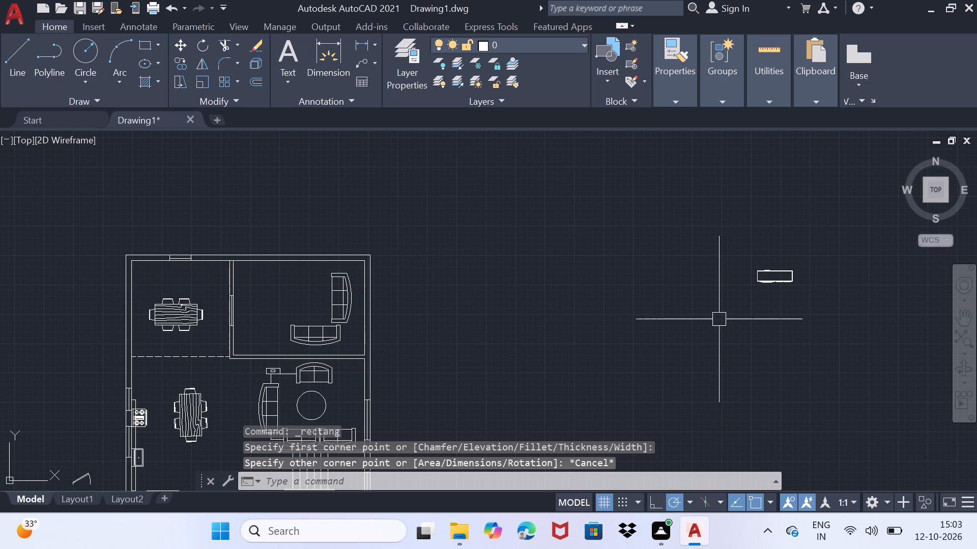
Move the entertainment center from outside the plan into the upper-right room, west of the rotated sofa and above the other sofa.
click(788, 285)
scroll(788, 285, up, 1)
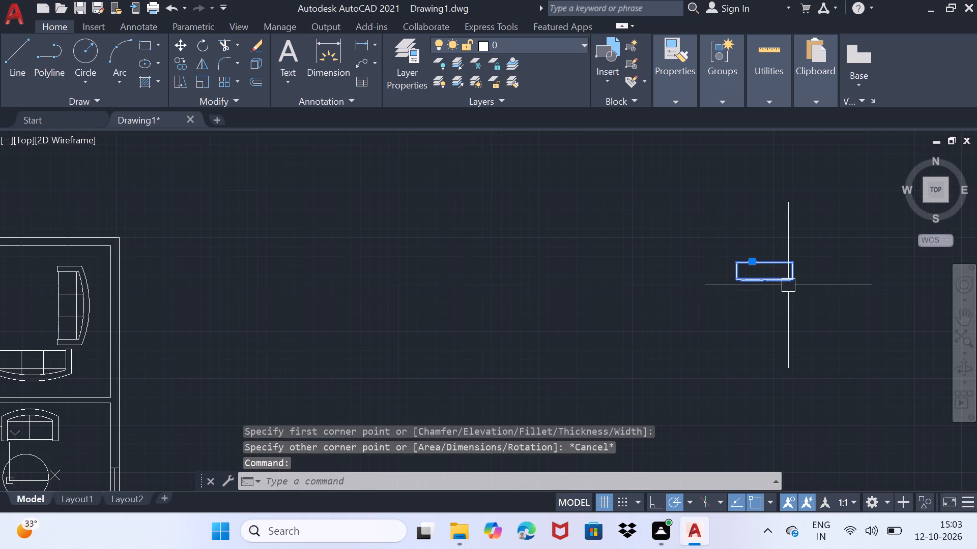
key(m)
key(Return)
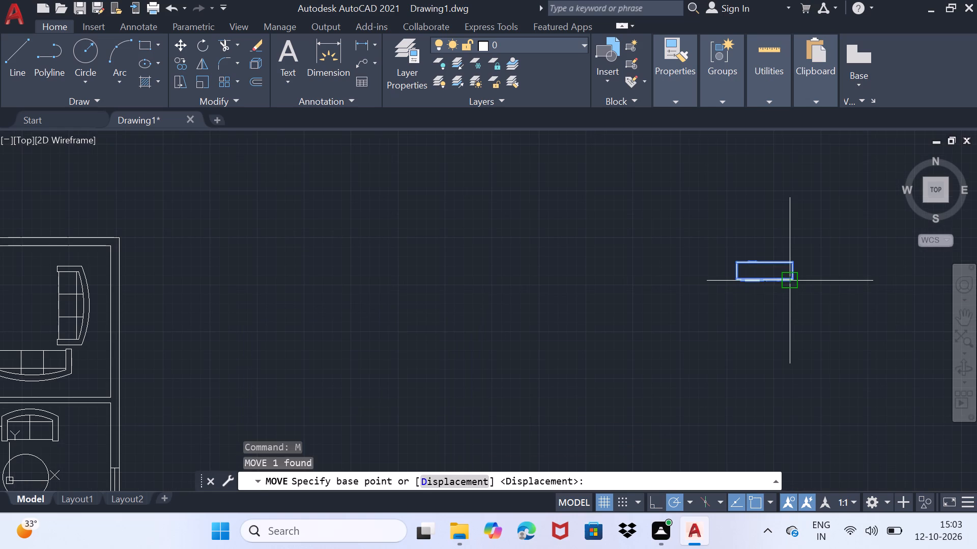
click(787, 286)
middle_drag(212, 311, 399, 309)
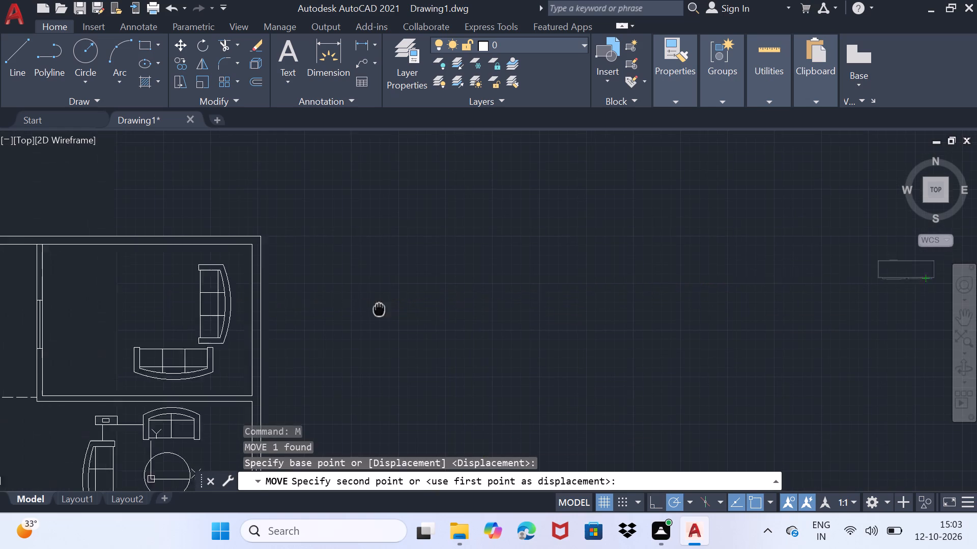
middle_drag(399, 309, 604, 306)
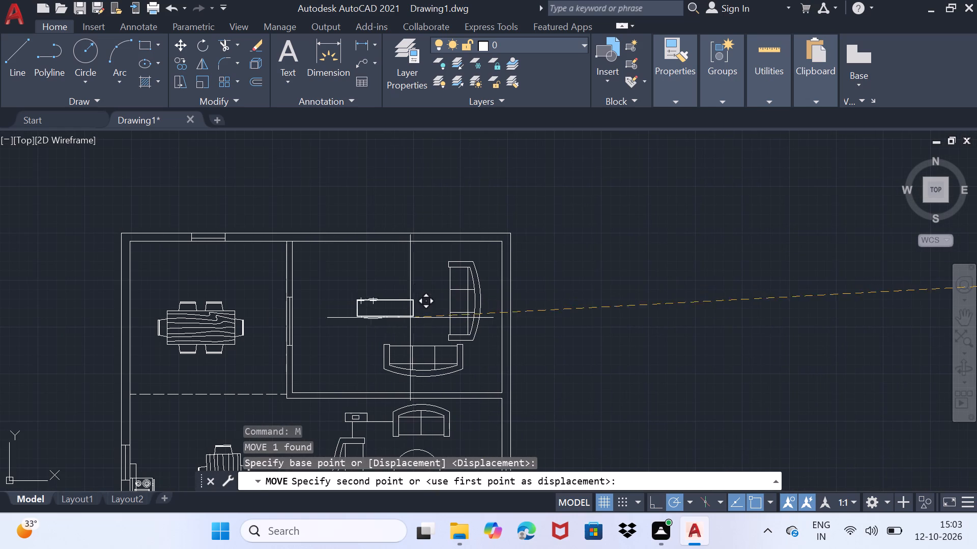
click(437, 322)
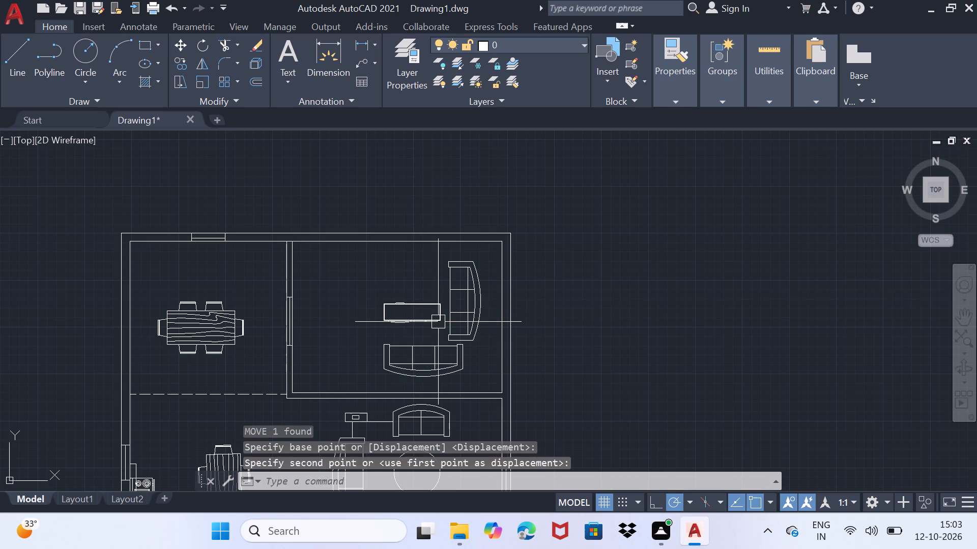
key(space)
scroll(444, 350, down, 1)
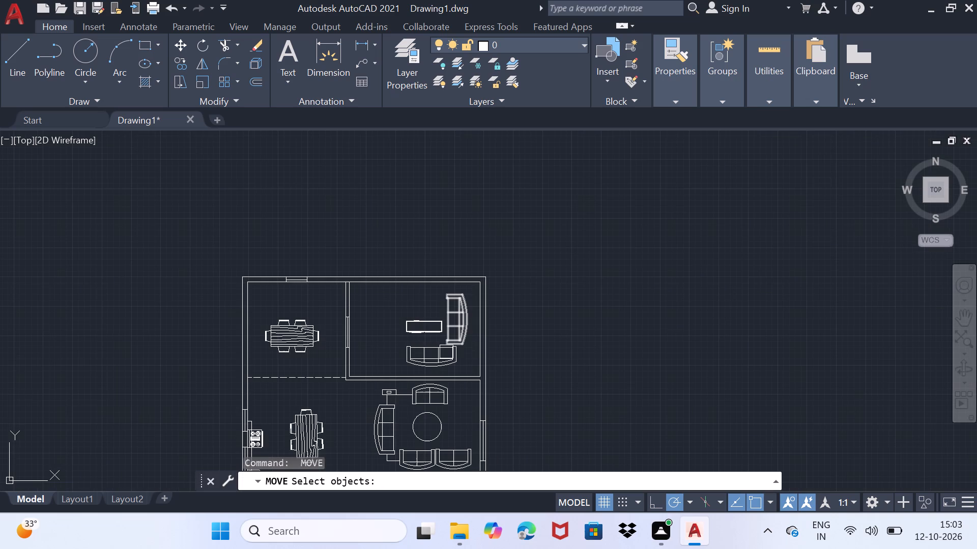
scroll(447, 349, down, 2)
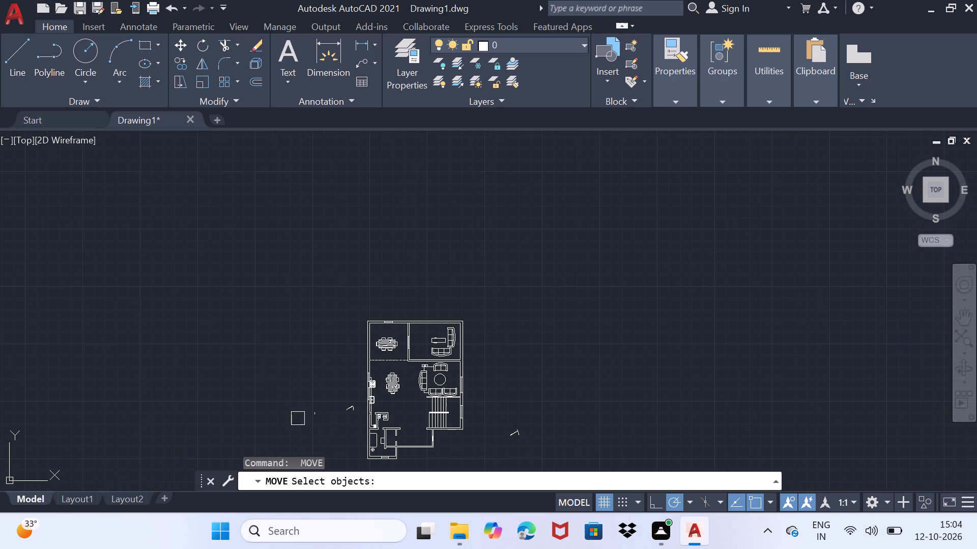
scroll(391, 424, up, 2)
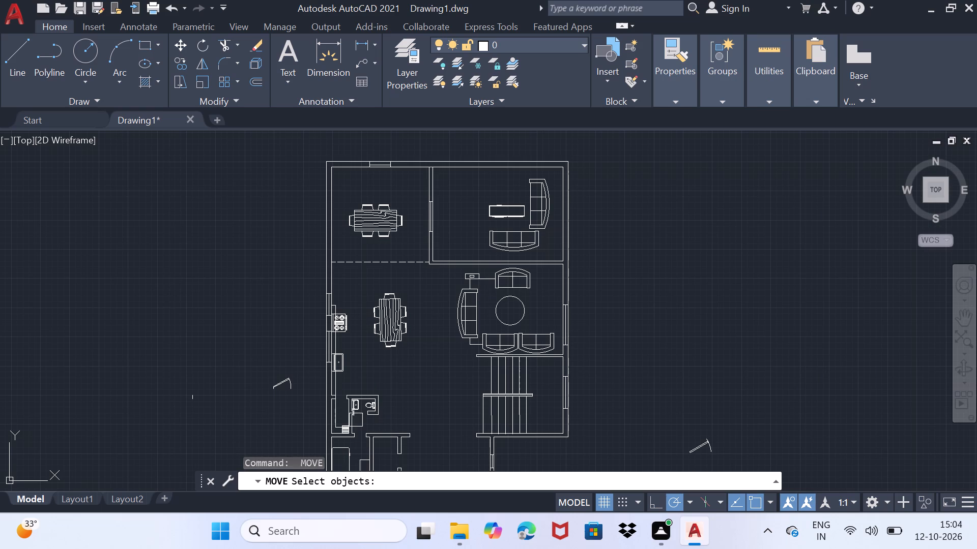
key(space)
Set the opening angle of the door block west of the plan to Open 90º.
middle_drag(300, 408, 343, 282)
scroll(317, 281, up, 2)
click(313, 229)
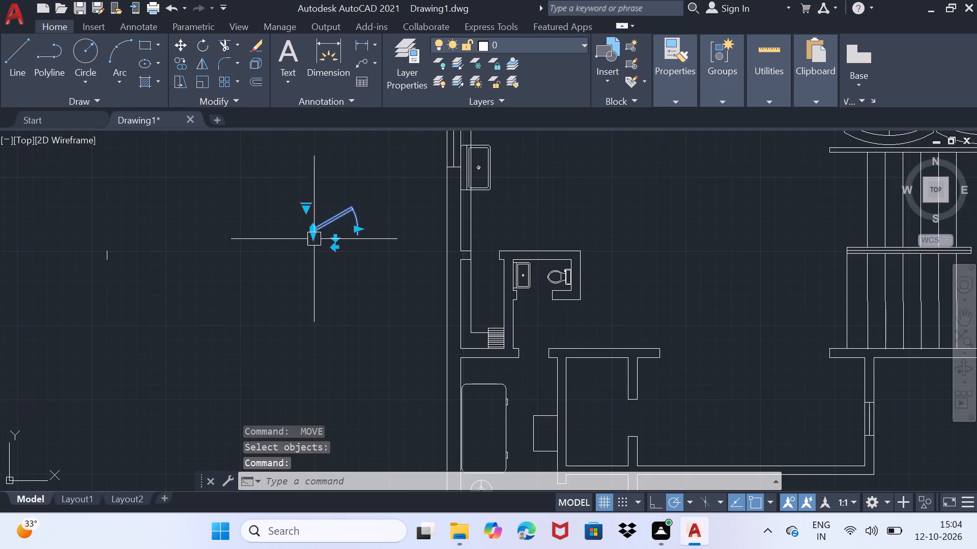
click(313, 238)
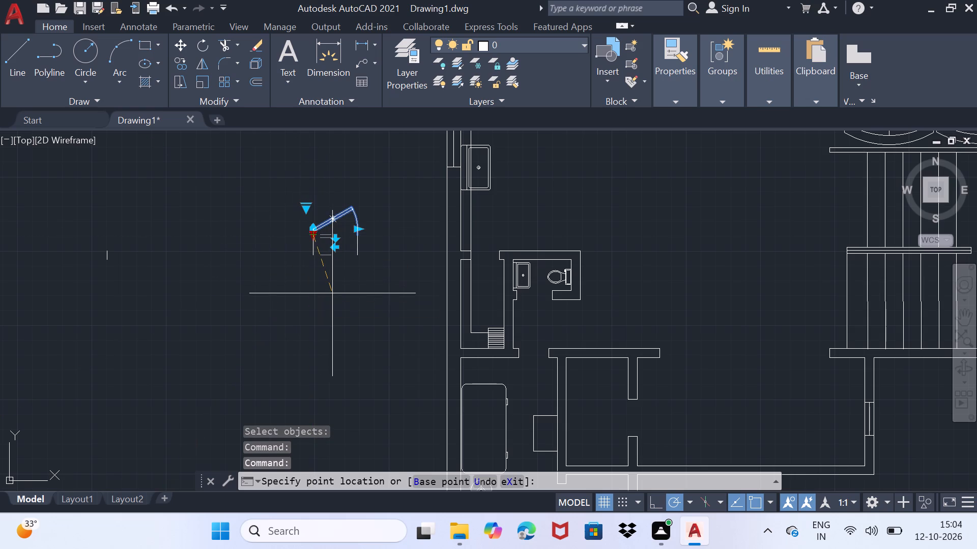
key(space)
key(Escape)
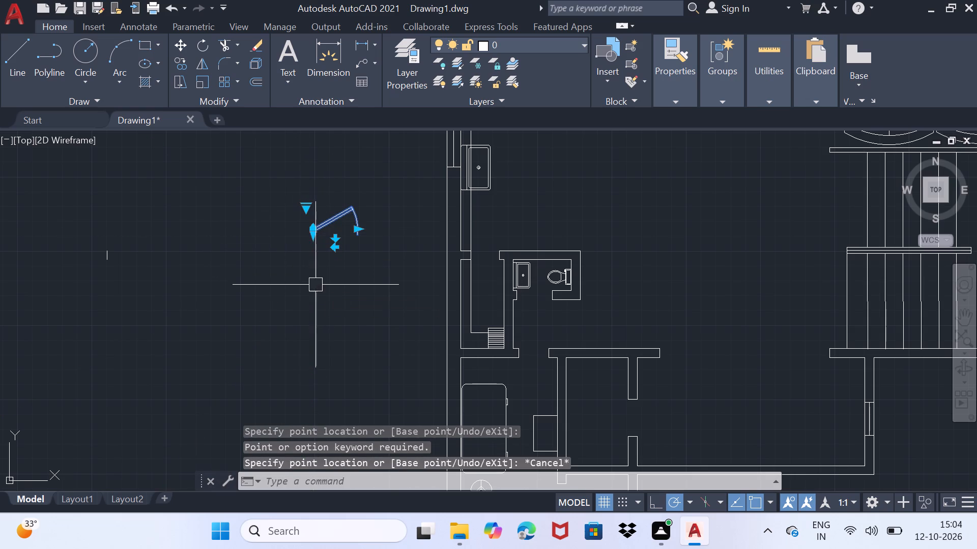
click(306, 201)
click(308, 213)
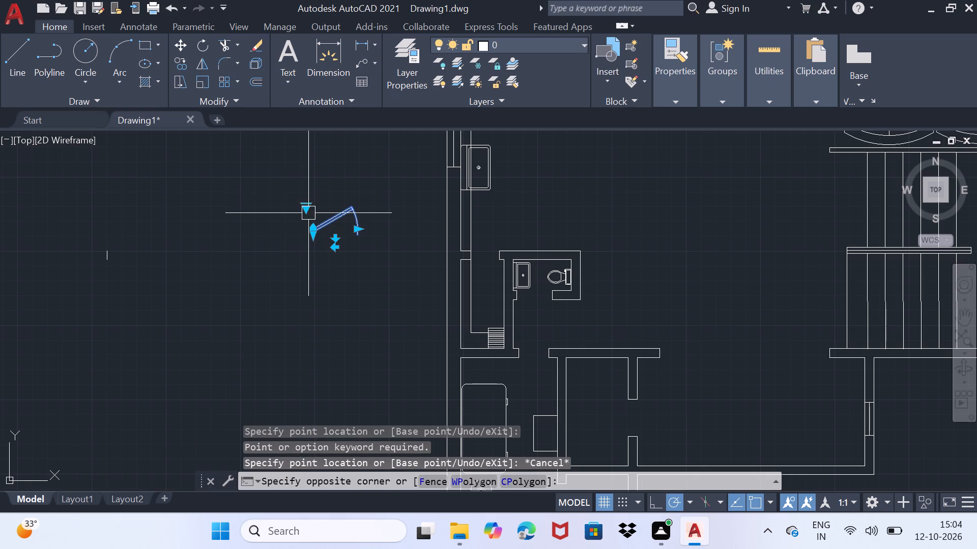
click(306, 203)
click(305, 215)
click(305, 209)
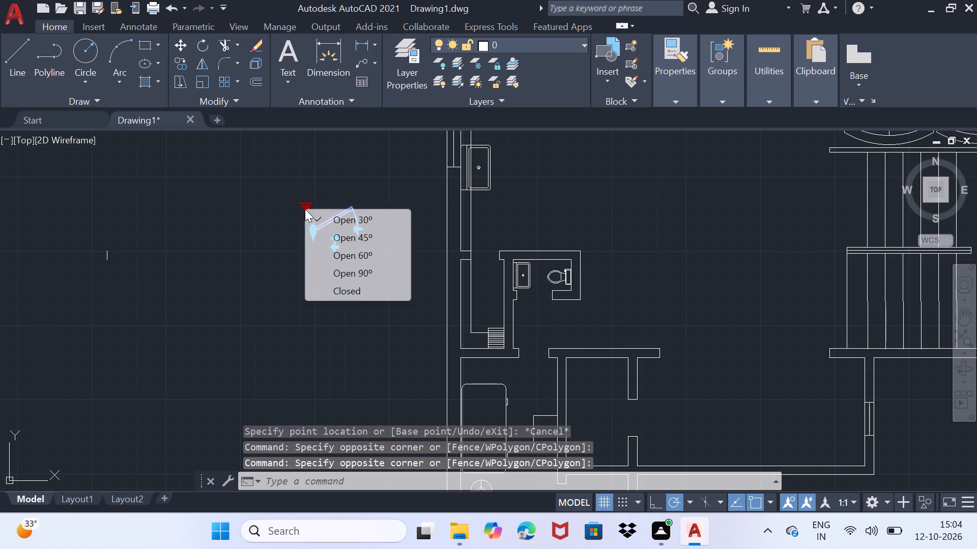
click(343, 270)
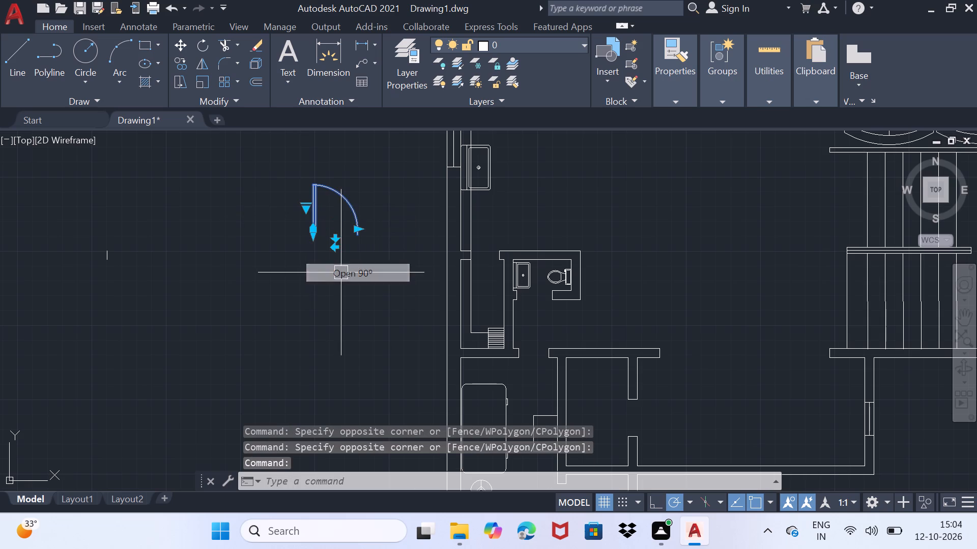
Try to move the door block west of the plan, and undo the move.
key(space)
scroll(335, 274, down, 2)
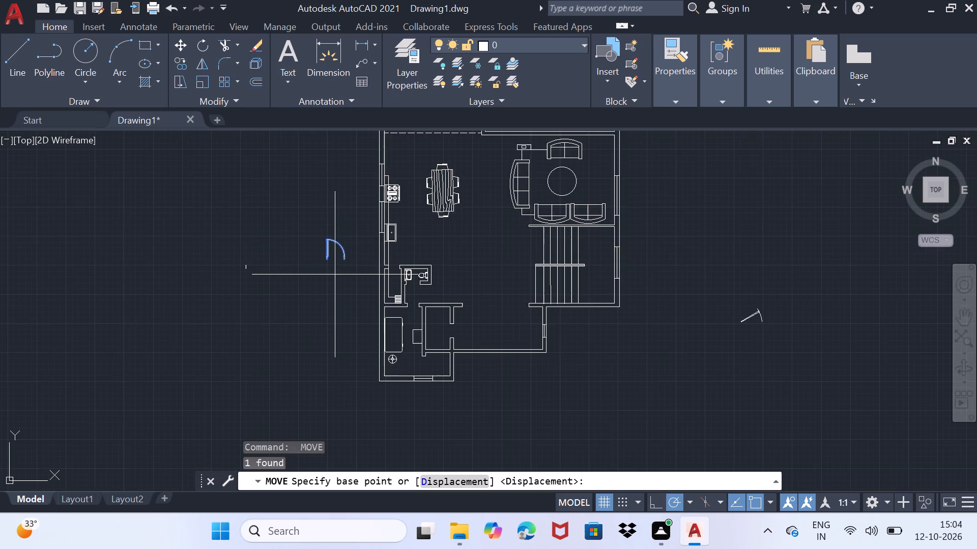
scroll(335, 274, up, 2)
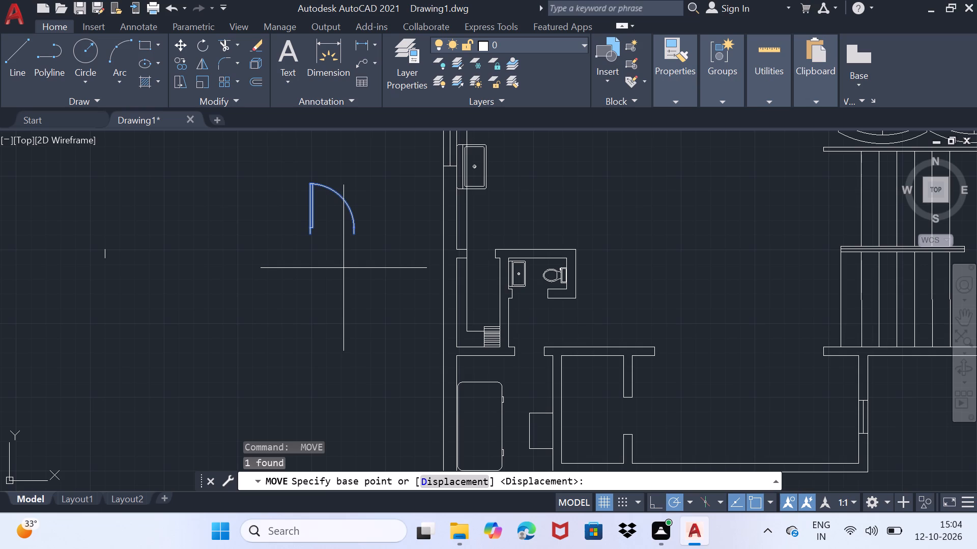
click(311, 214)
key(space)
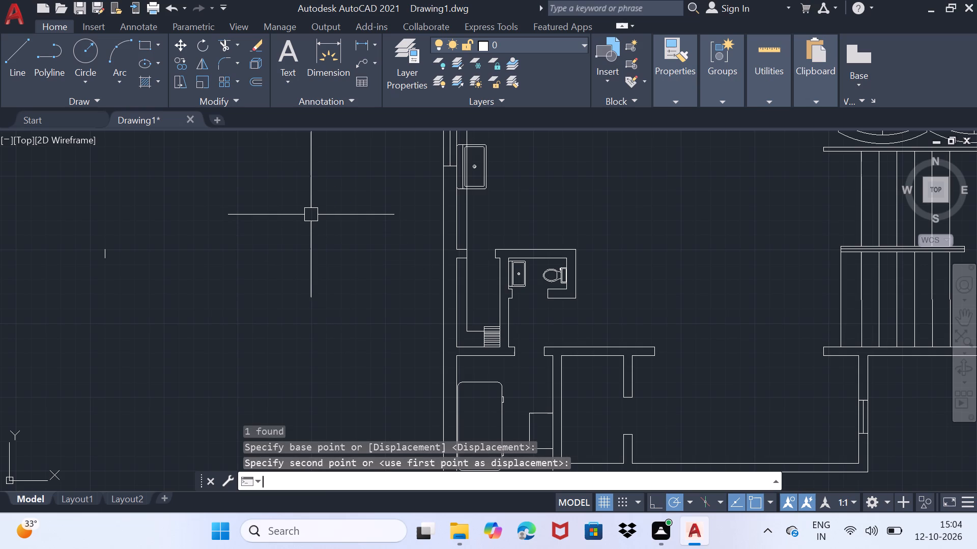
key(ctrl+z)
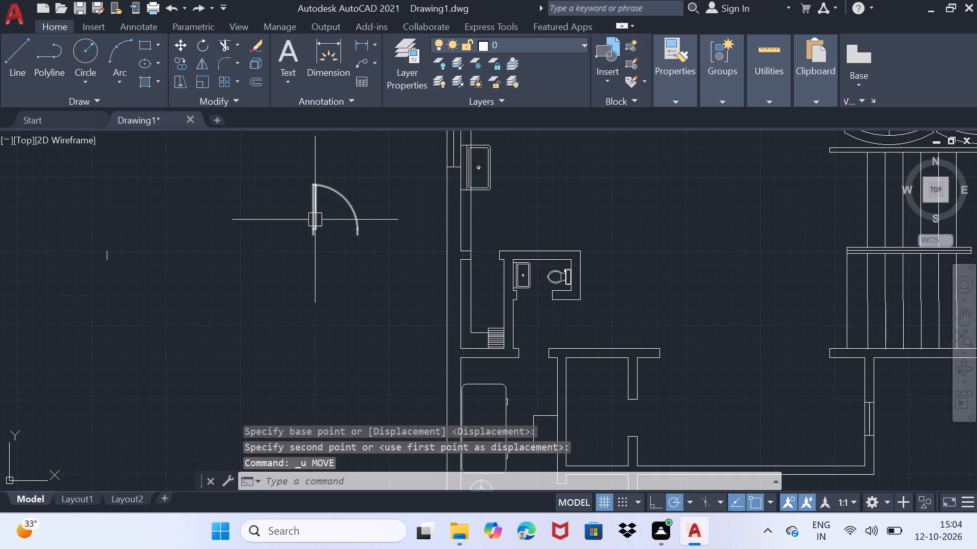
Flip the door block west of the plan vertically so that its leaf swings downward.
click(313, 227)
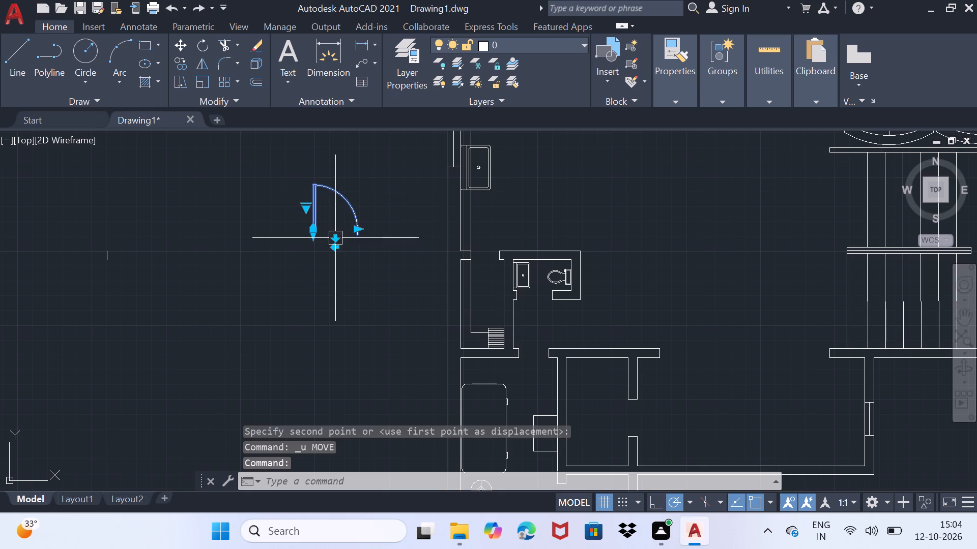
click(334, 240)
Copy the flipped door by its hinge point to the doorway in the top wall of the lower-left room, hinged on the west side.
scroll(341, 294, down, 1)
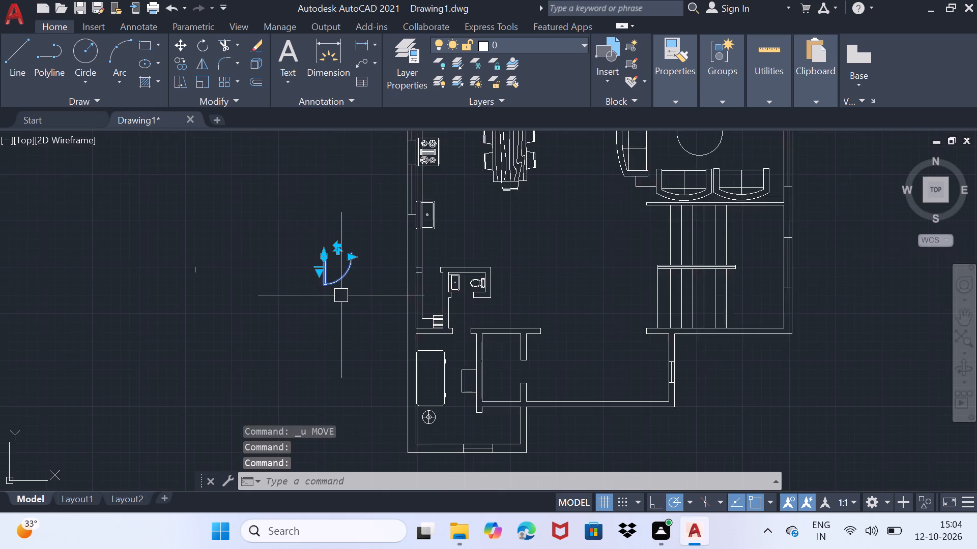
scroll(341, 296, up, 1)
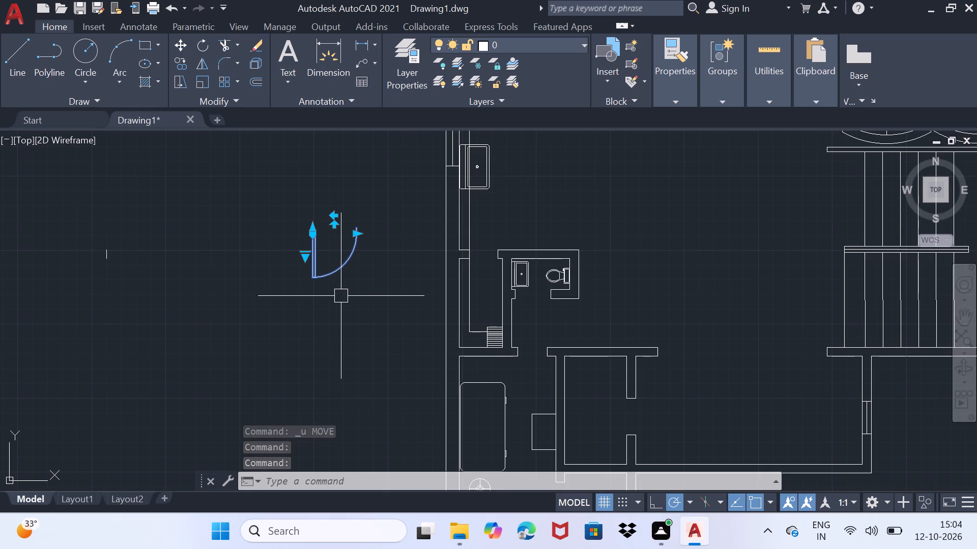
text(co)
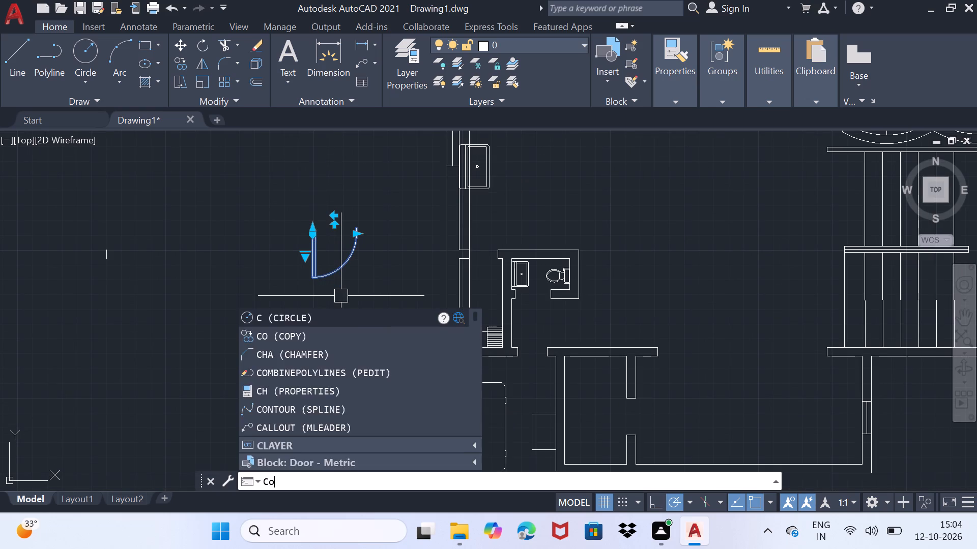
key(Return)
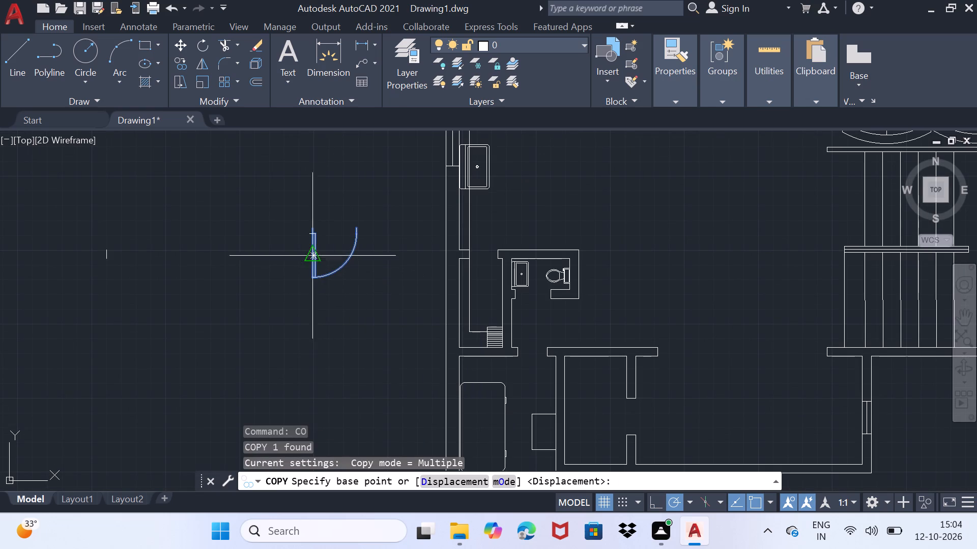
click(313, 235)
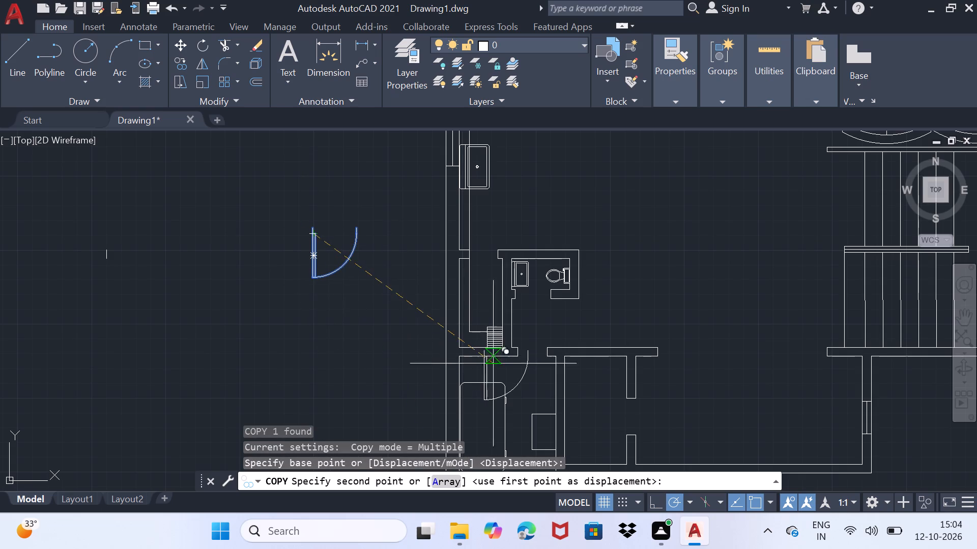
scroll(508, 373, up, 4)
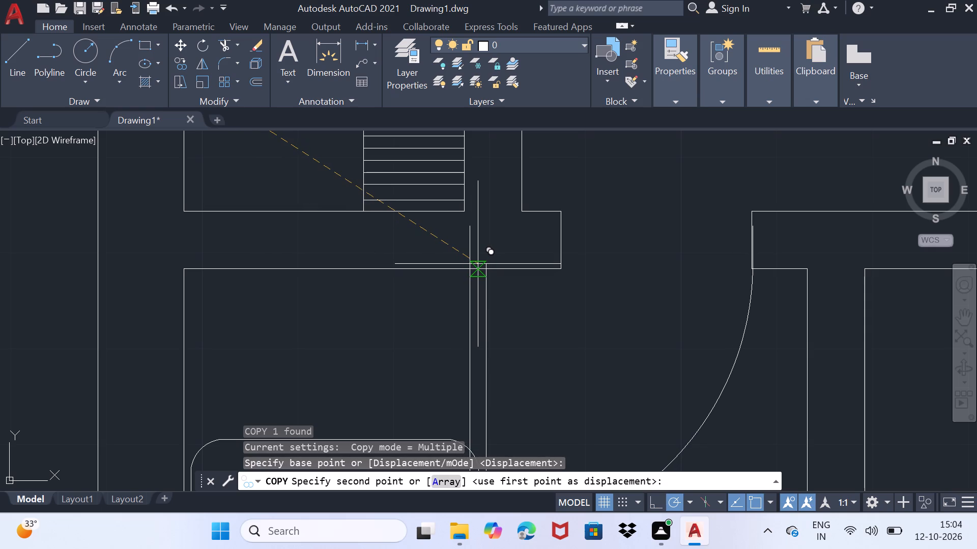
click(476, 264)
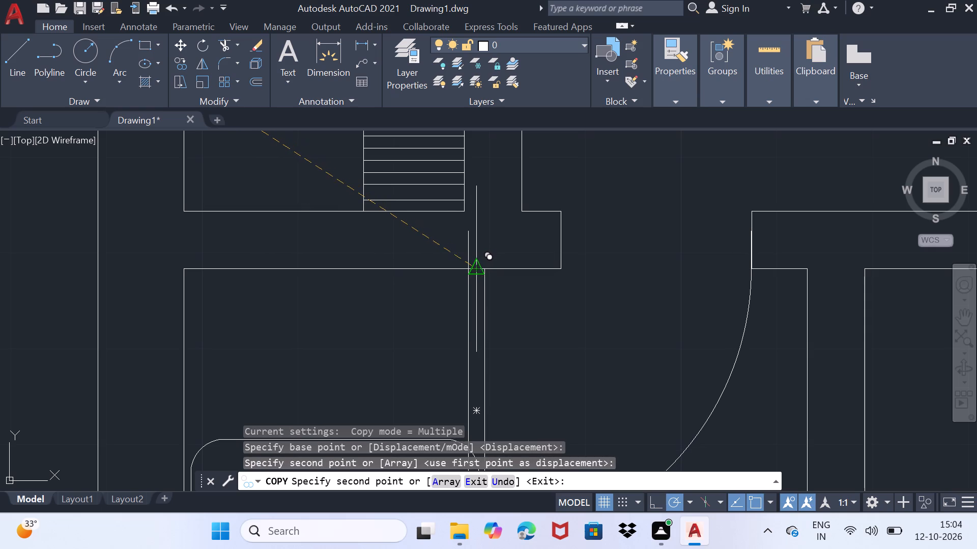
scroll(503, 284, down, 7)
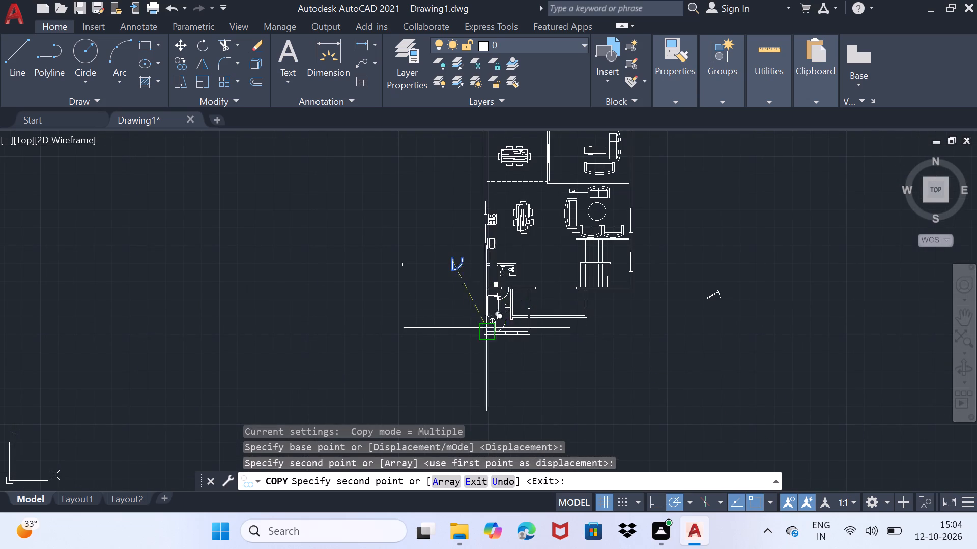
scroll(441, 318, up, 2)
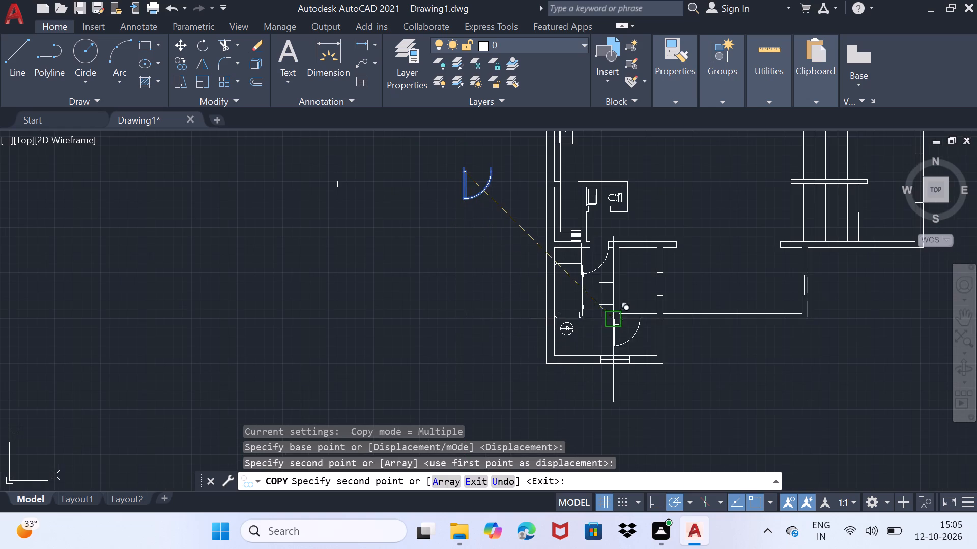
key(space)
Flip the original door block west of the plan vertically so that its leaf swings upward.
scroll(458, 202, up, 1)
click(465, 195)
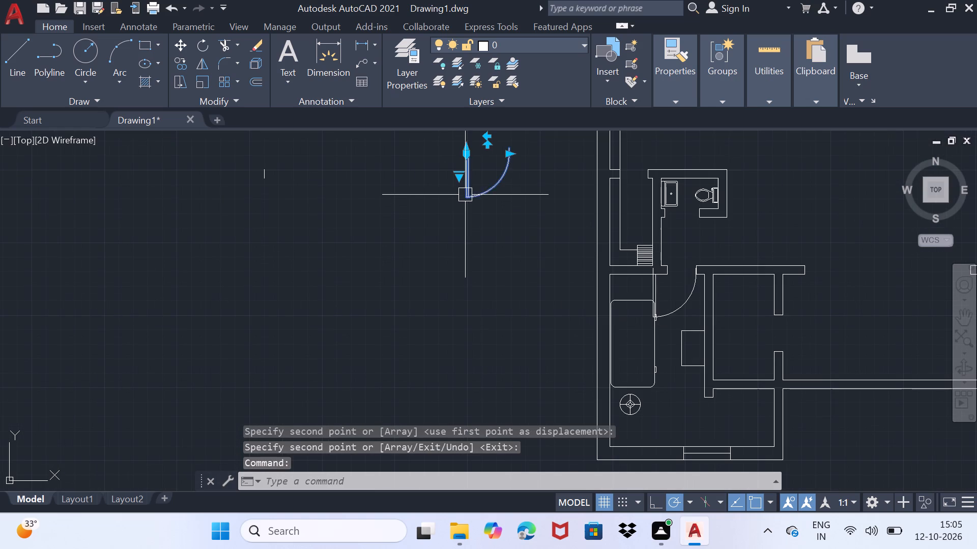
click(486, 148)
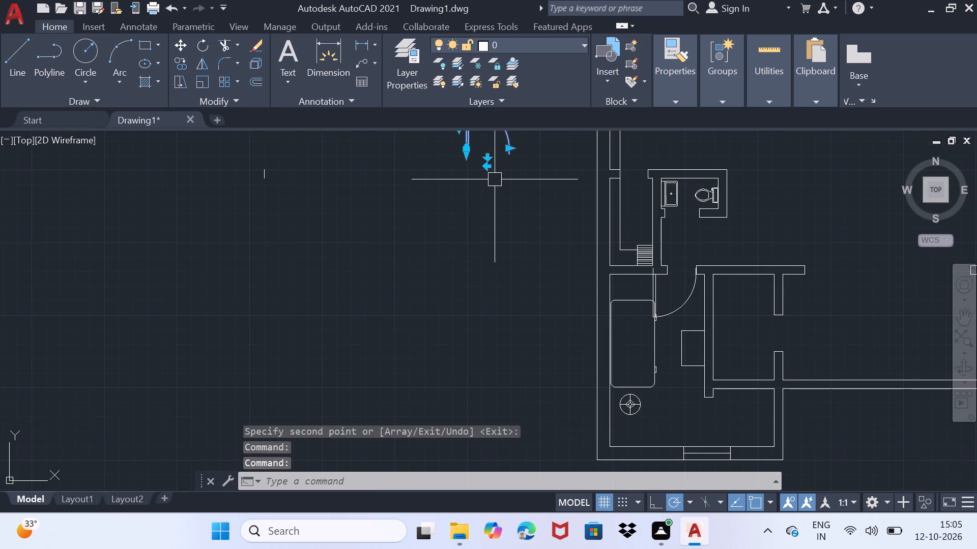
middle_drag(495, 162, 482, 289)
click(479, 283)
click(476, 286)
click(476, 286)
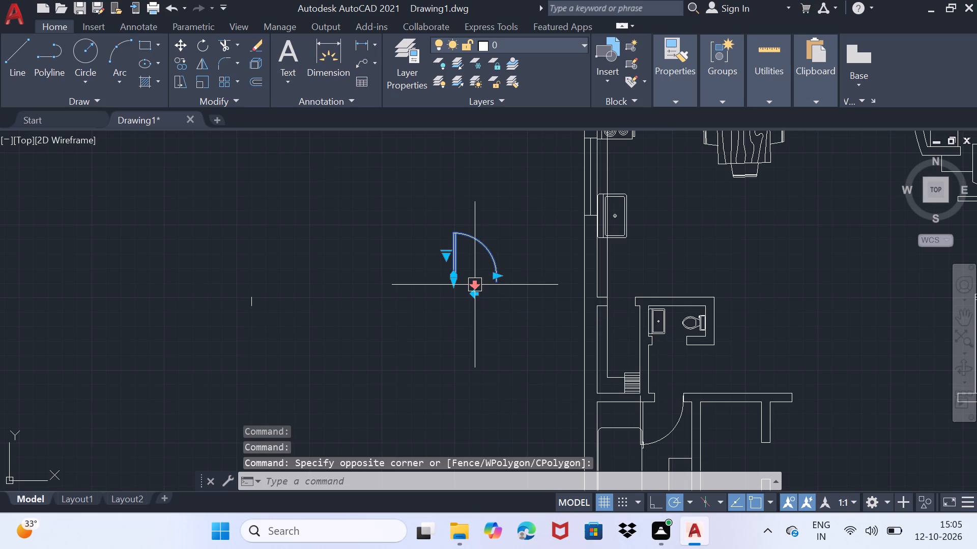
click(476, 286)
click(476, 274)
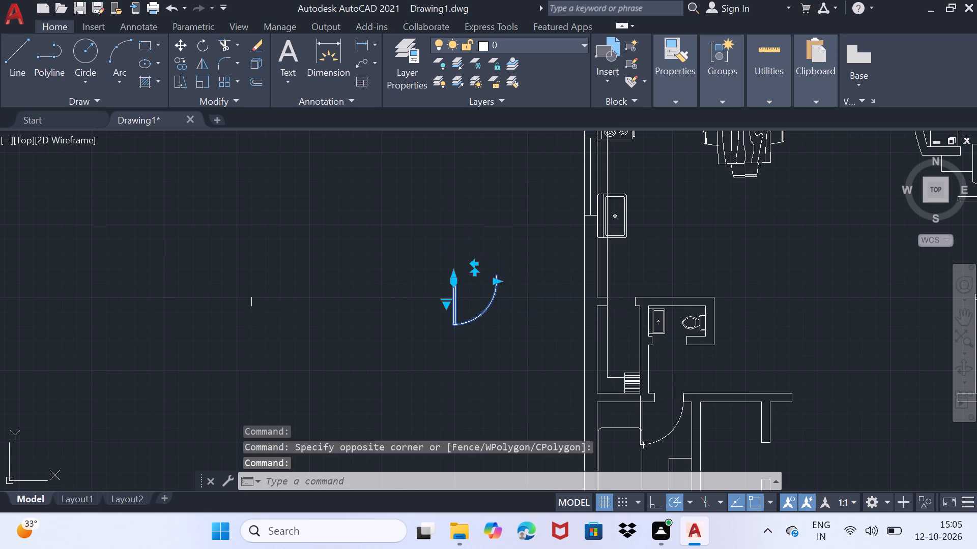
Reduce the width of the upward-swinging door block west of the plan by pulling its free end toward the hinge.
click(499, 274)
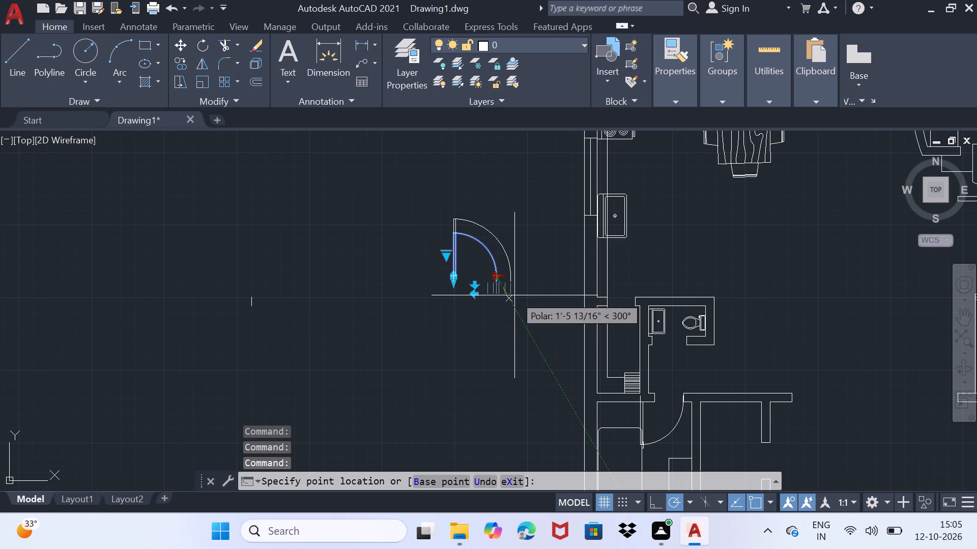
click(468, 275)
scroll(485, 284, up, 1)
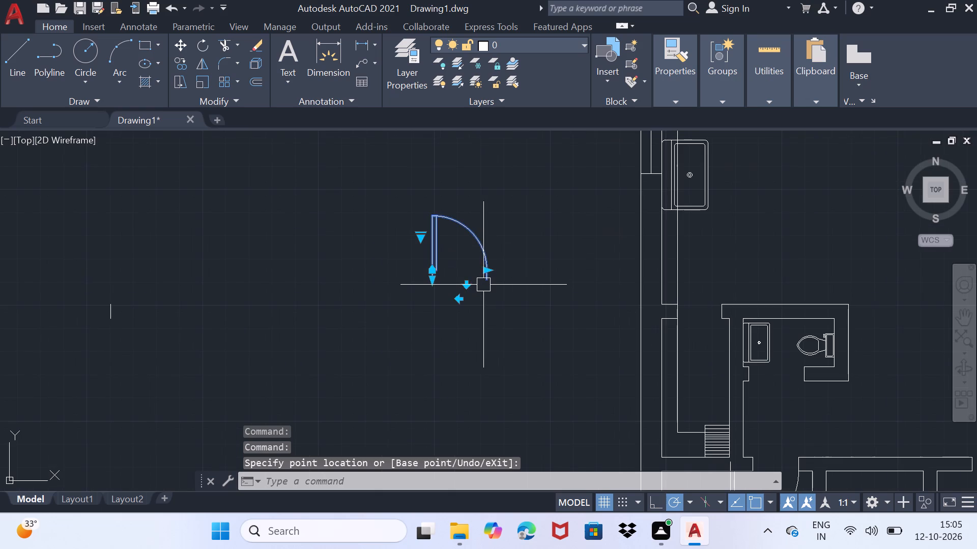
key(ctrl+z)
click(482, 271)
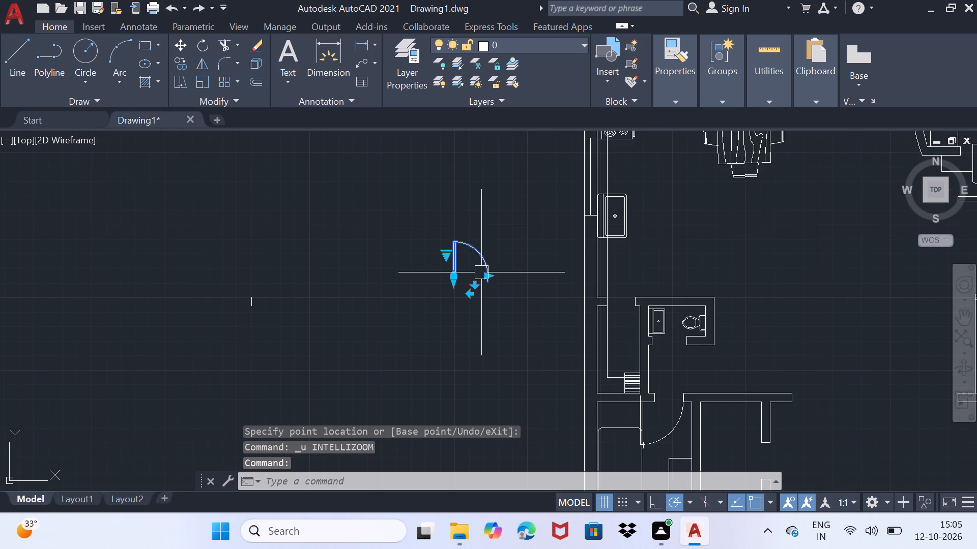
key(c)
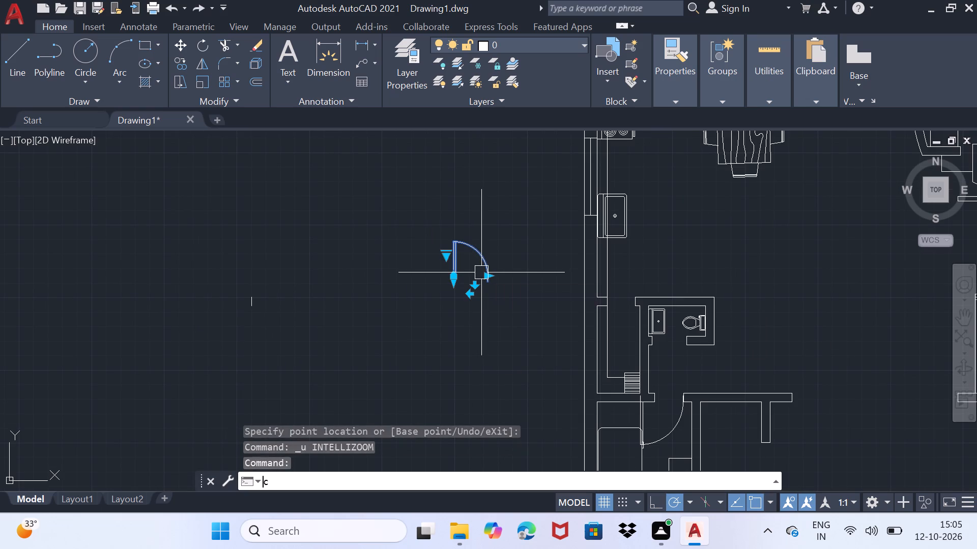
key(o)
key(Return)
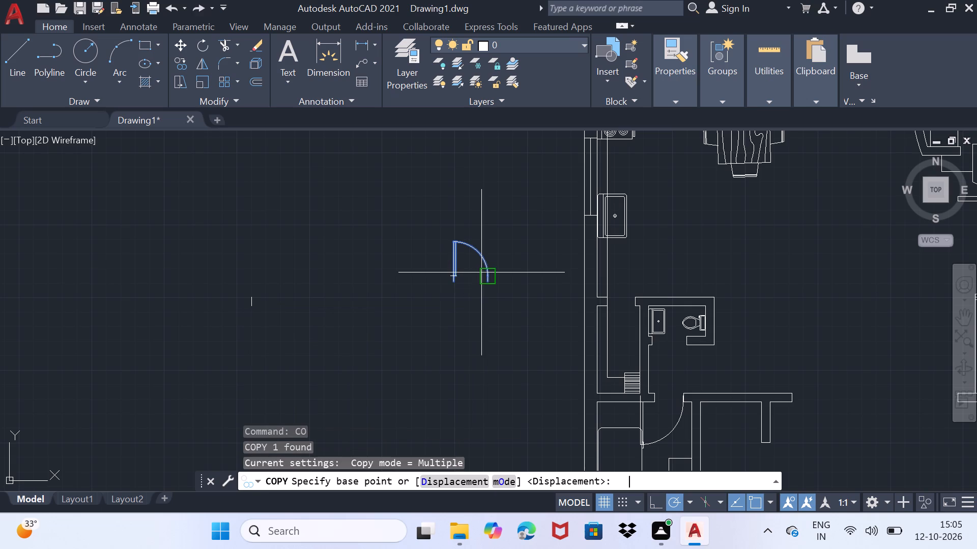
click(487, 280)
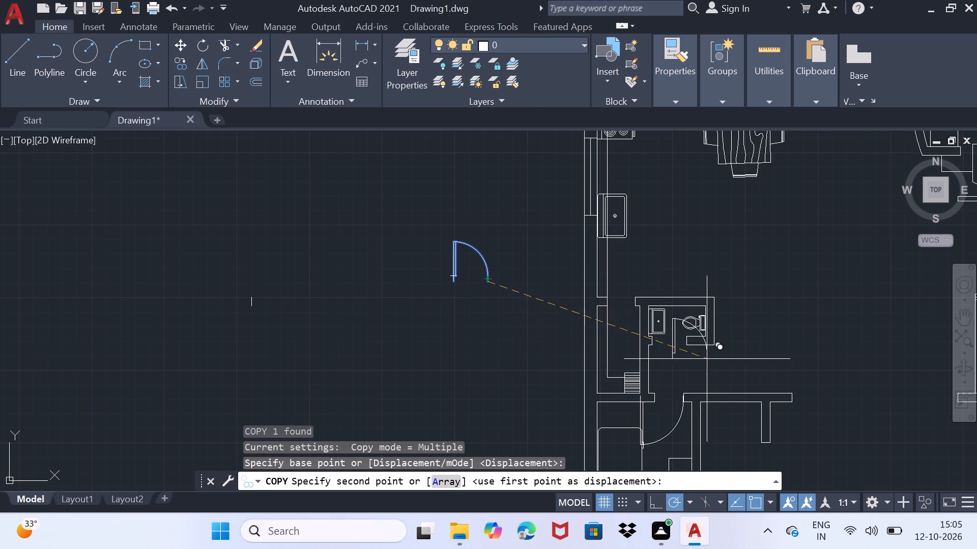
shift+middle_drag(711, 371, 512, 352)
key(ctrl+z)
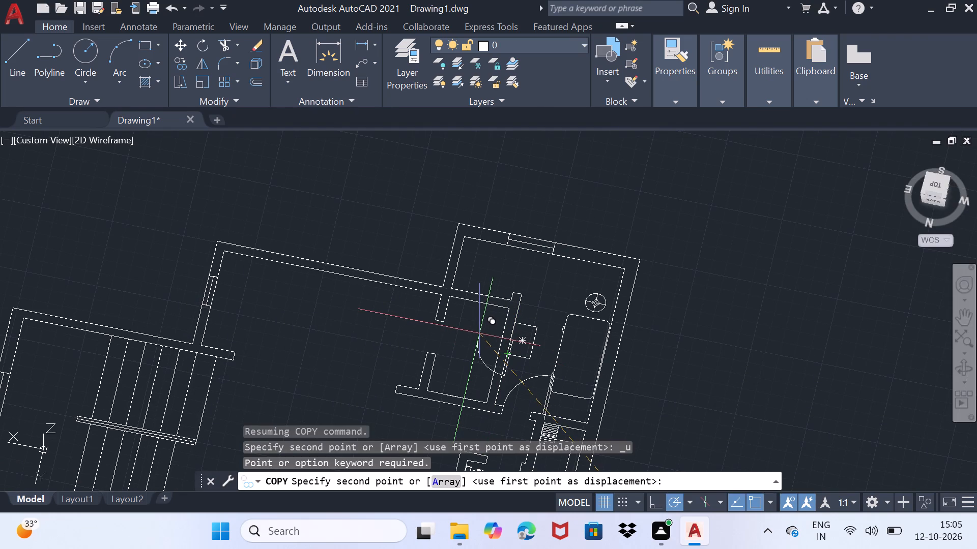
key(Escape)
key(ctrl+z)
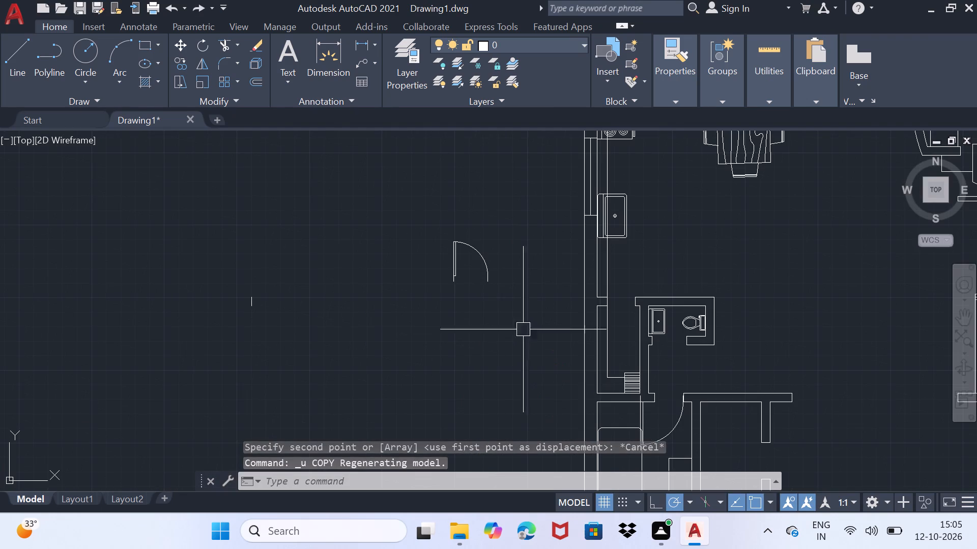
Copy the upward-swinging door block by the free end of its swing onto the bottom wall of the room east of the partition.
click(481, 276)
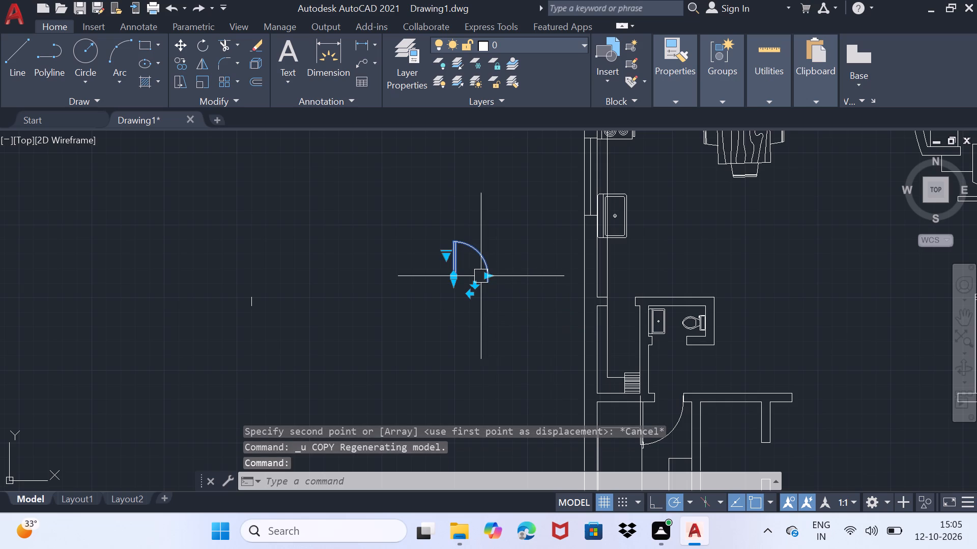
key(c)
key(o)
key(Return)
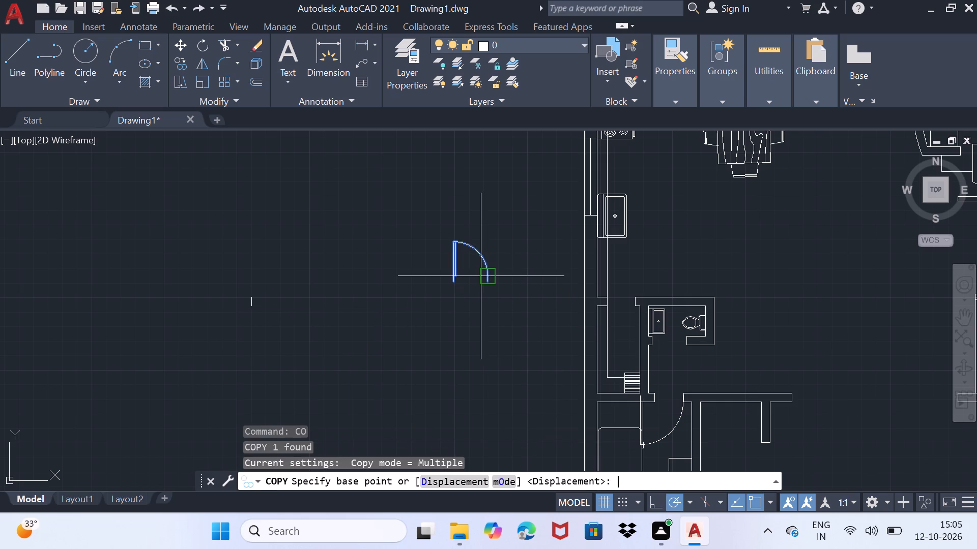
click(484, 280)
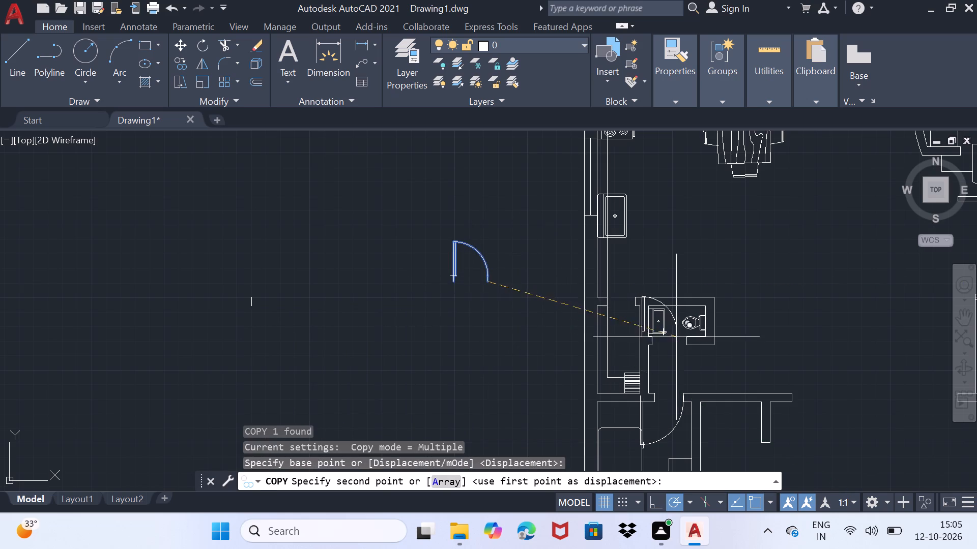
scroll(676, 338, down, 2)
middle_drag(702, 370, 403, 251)
scroll(452, 288, up, 2)
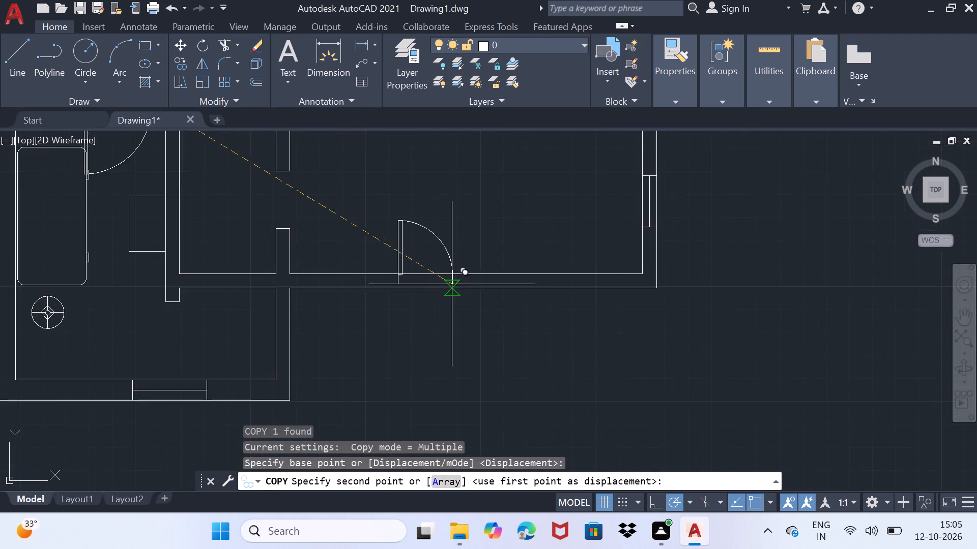
scroll(452, 284, up, 3)
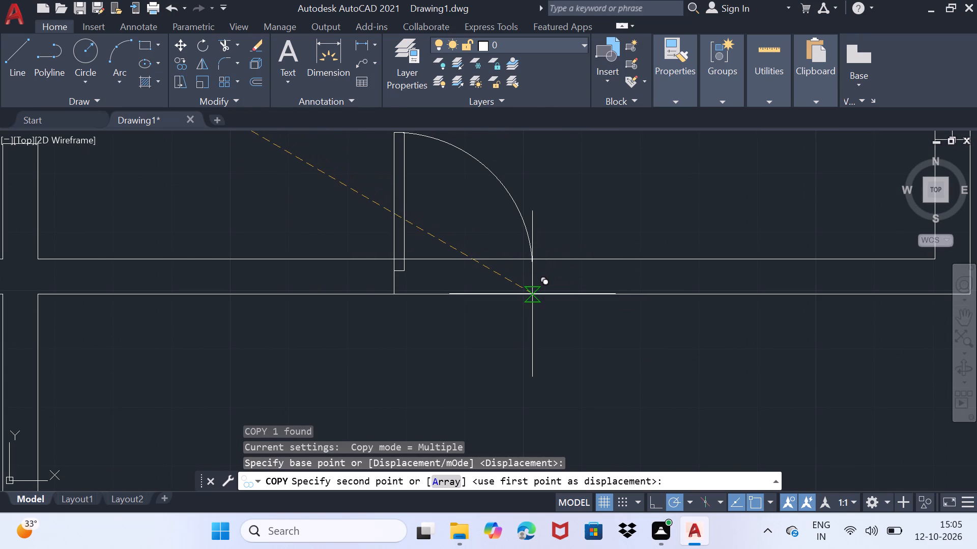
click(532, 294)
scroll(472, 335, down, 4)
scroll(421, 326, up, 2)
key(space)
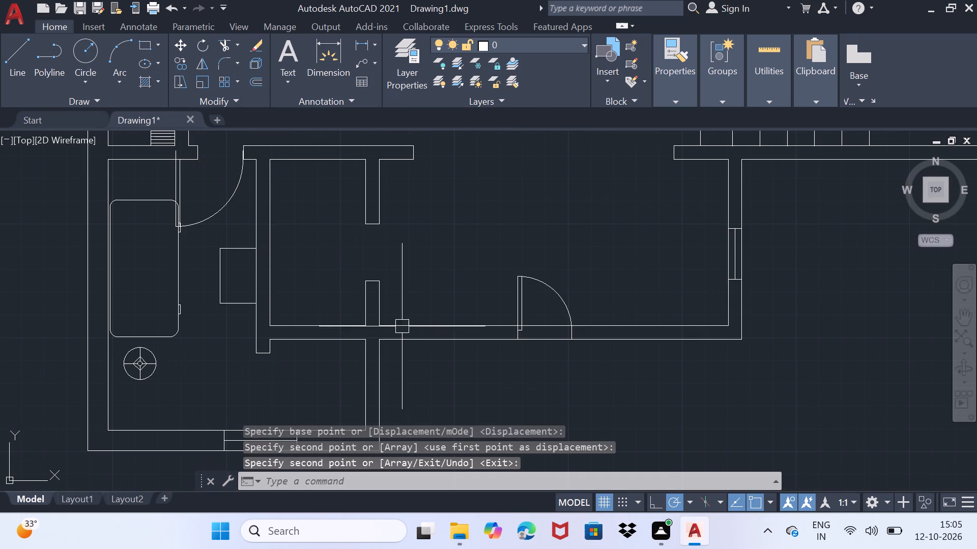
Rotate the door block west of the plan a quarter turn clockwise about the free end of its swing, so the leaf lies horizontal.
scroll(398, 326, down, 2)
scroll(197, 195, up, 1)
middle_drag(199, 196, 385, 316)
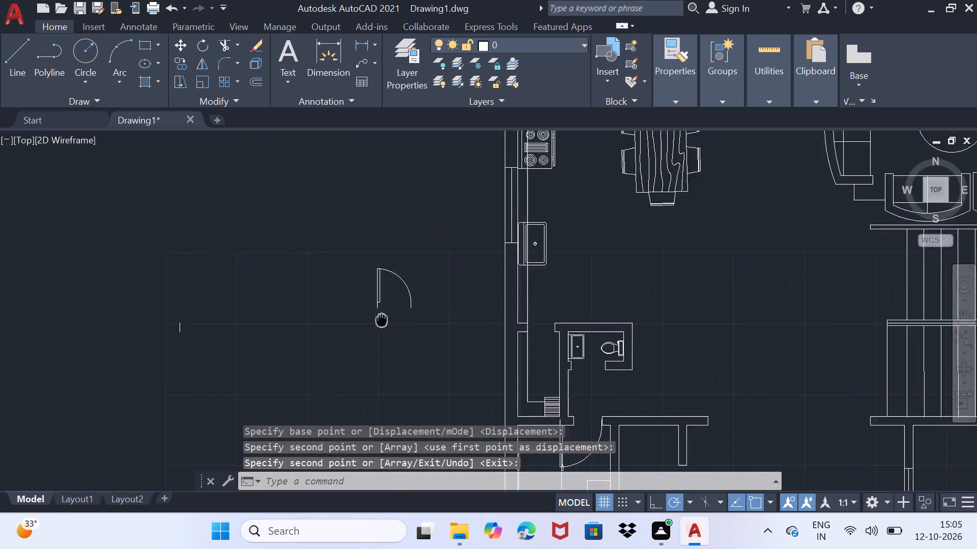
middle_drag(385, 316, 405, 295)
scroll(407, 286, up, 1)
click(390, 277)
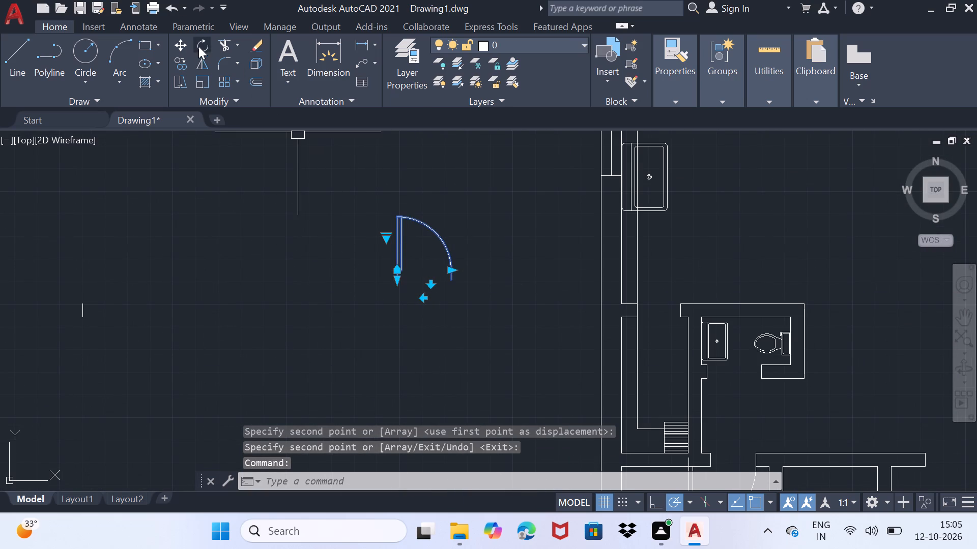
click(199, 44)
click(449, 282)
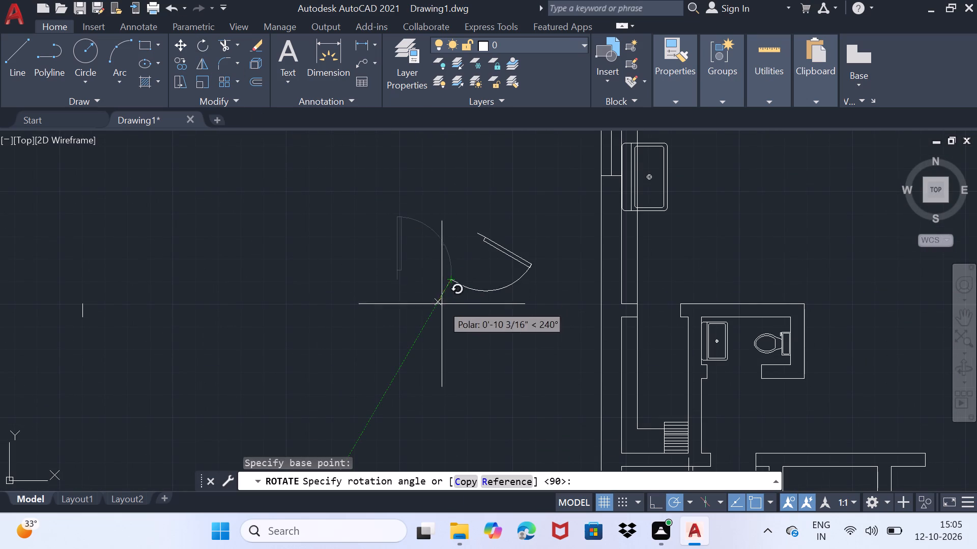
click(454, 299)
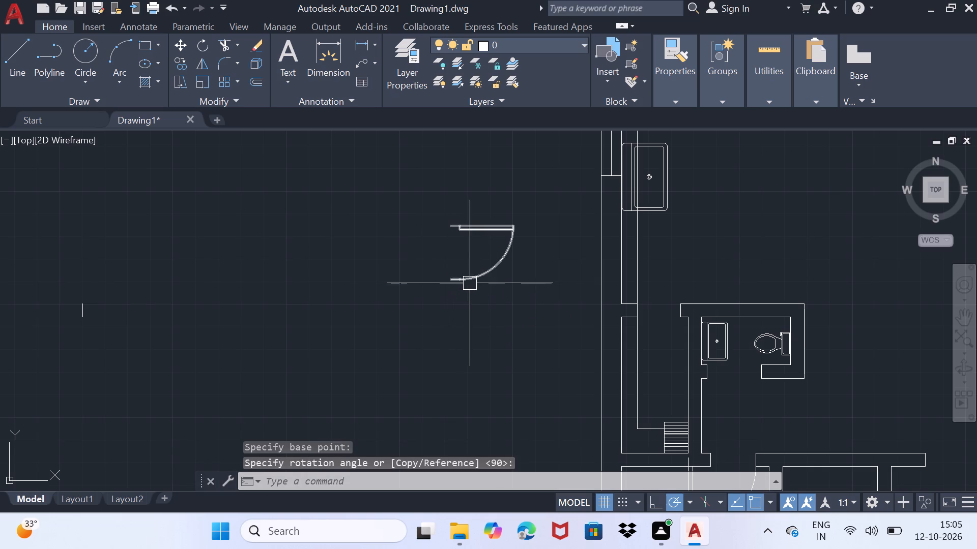
Scale the rotated door block west of the plan down to roughly half its size, based at its swing end.
click(448, 282)
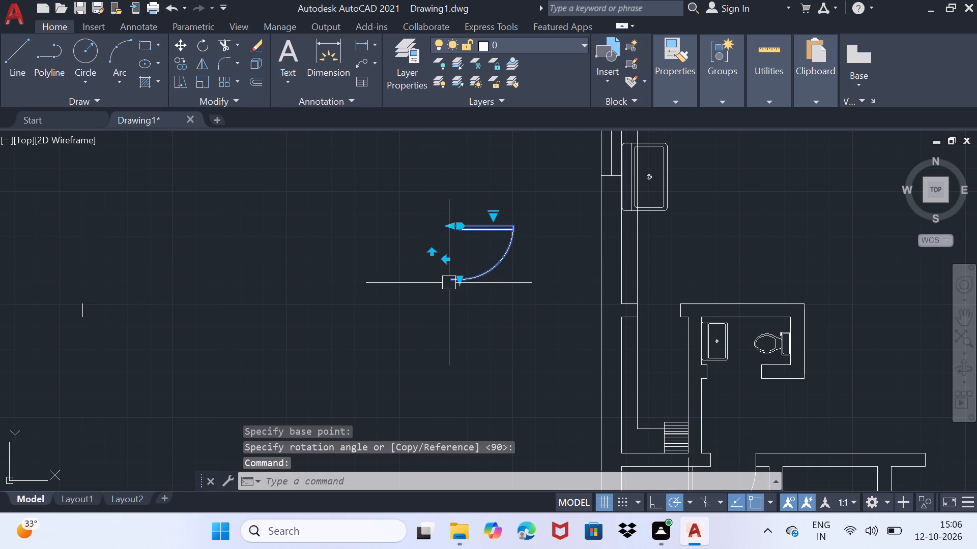
key(s)
key(c)
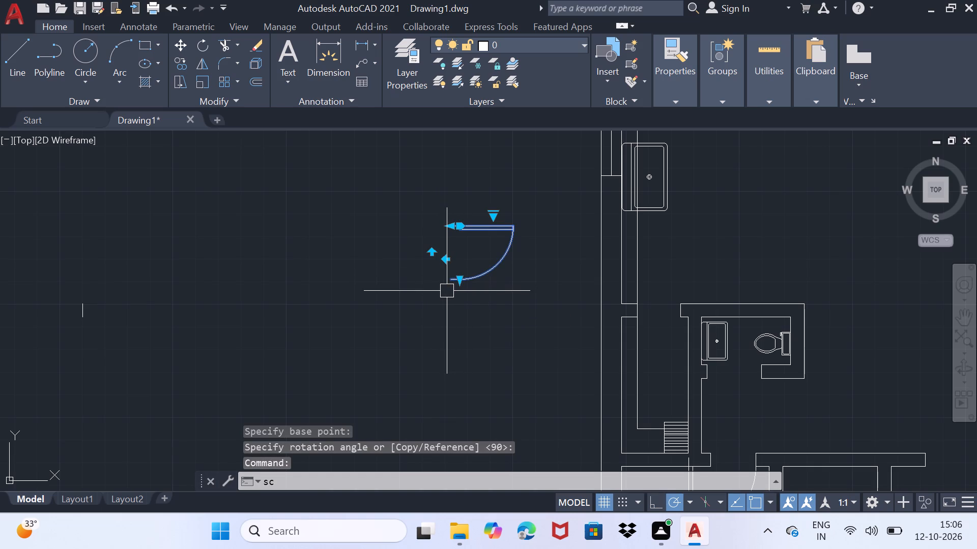
key(Return)
click(457, 279)
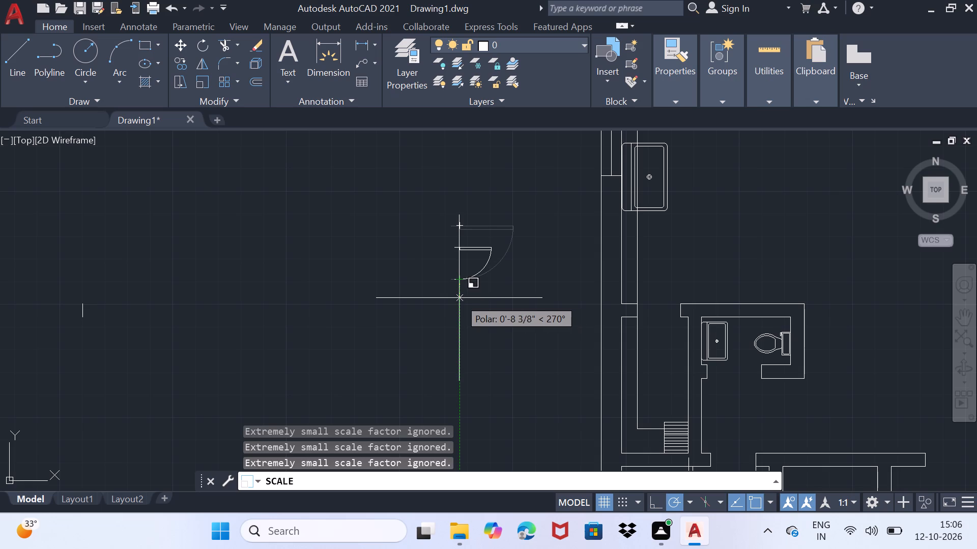
click(459, 296)
scroll(471, 265, up, 1)
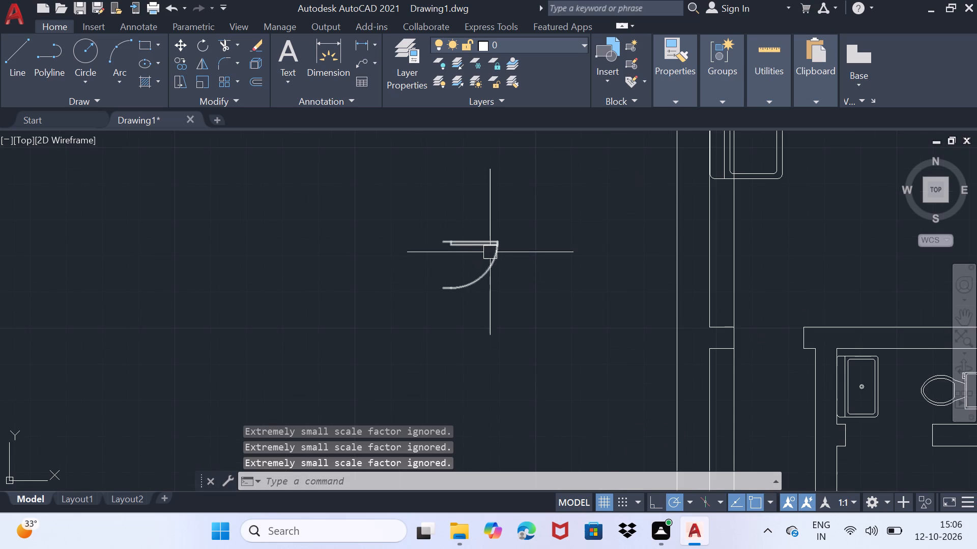
Move the reduced door block by its leaf's outer corner into the partition-wall doorway, with its leaf against the upper wall stub's end.
click(493, 250)
scroll(506, 265, down, 2)
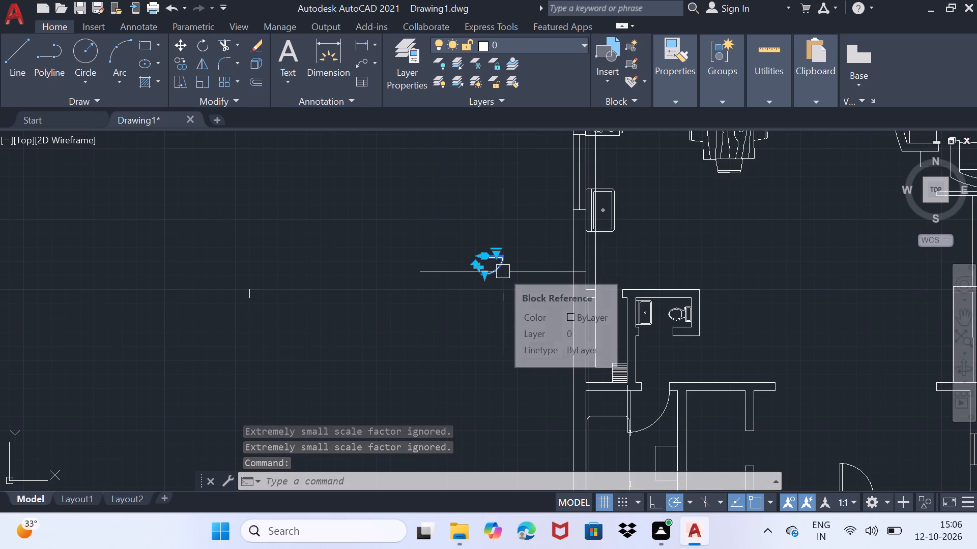
key(m)
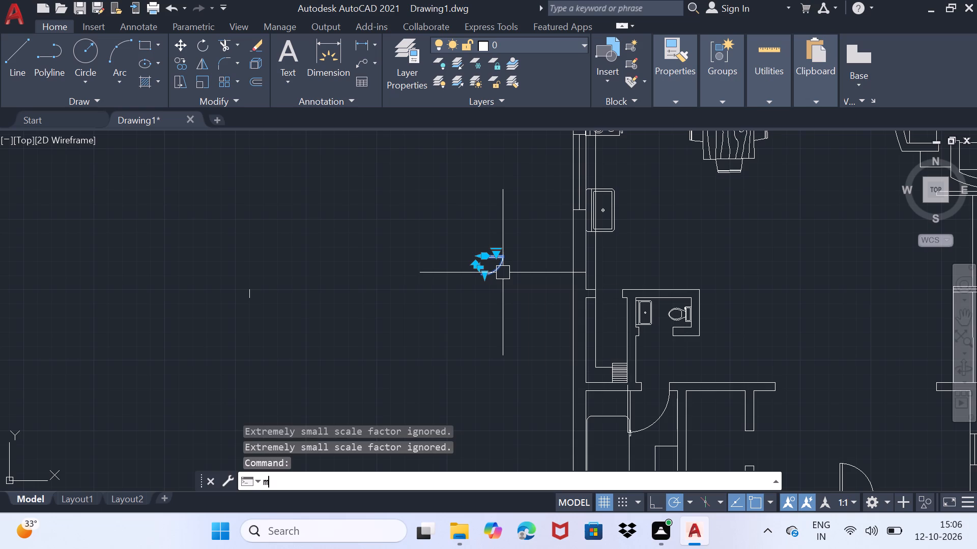
key(Return)
scroll(499, 284, up, 2)
click(509, 206)
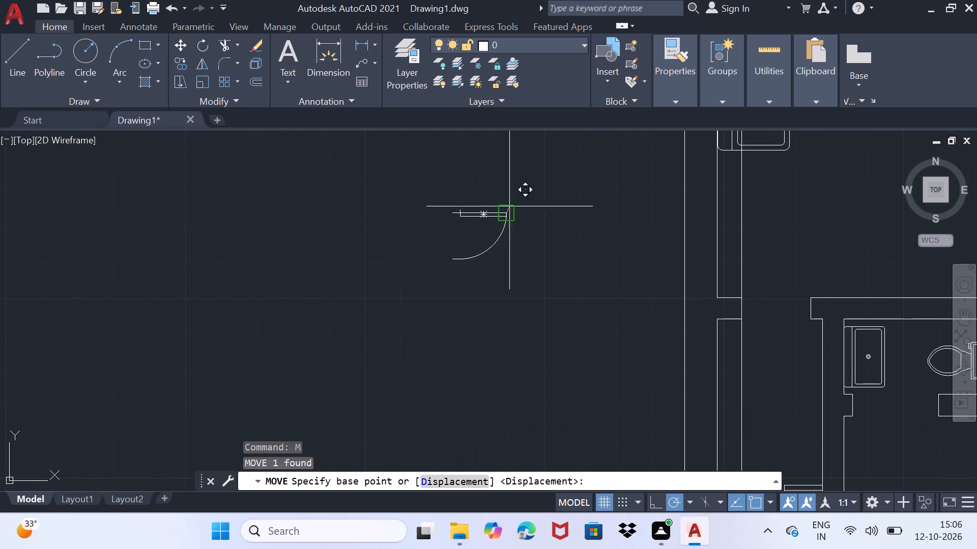
scroll(540, 269, down, 2)
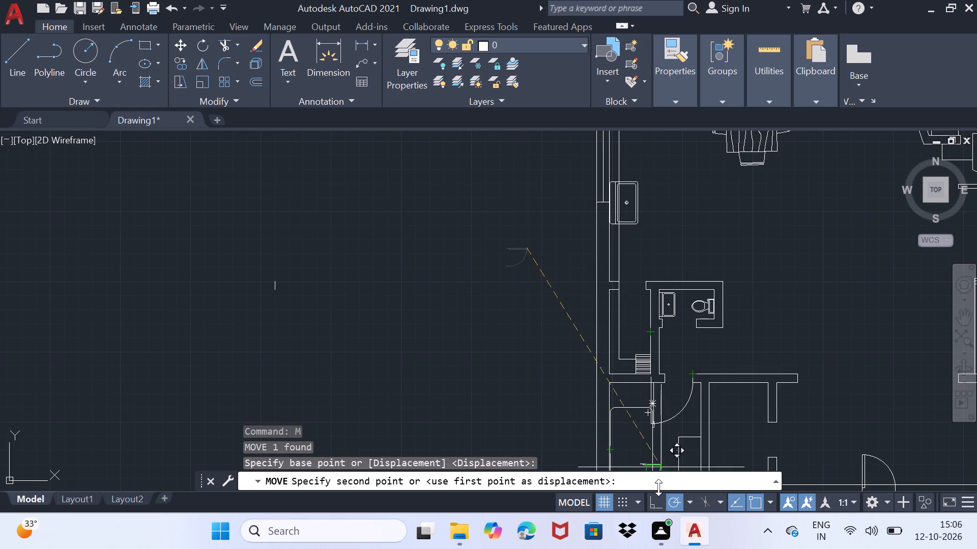
middle_drag(681, 408, 615, 332)
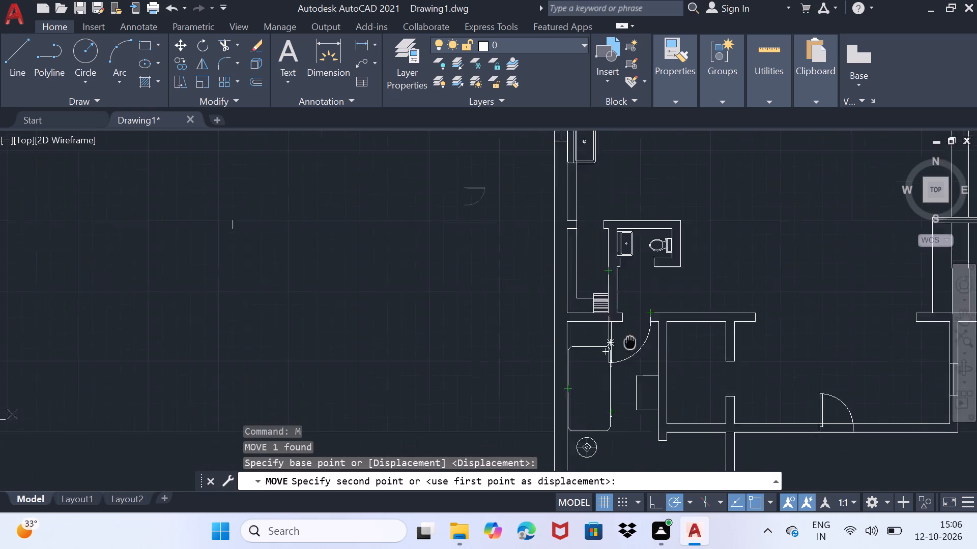
middle_drag(615, 332, 455, 306)
scroll(451, 299, down, 1)
scroll(504, 322, up, 2)
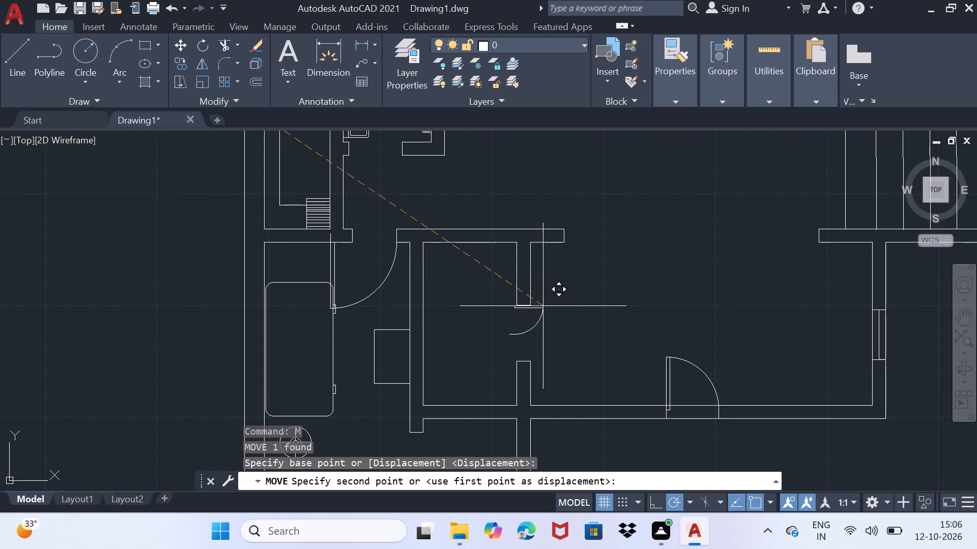
click(540, 306)
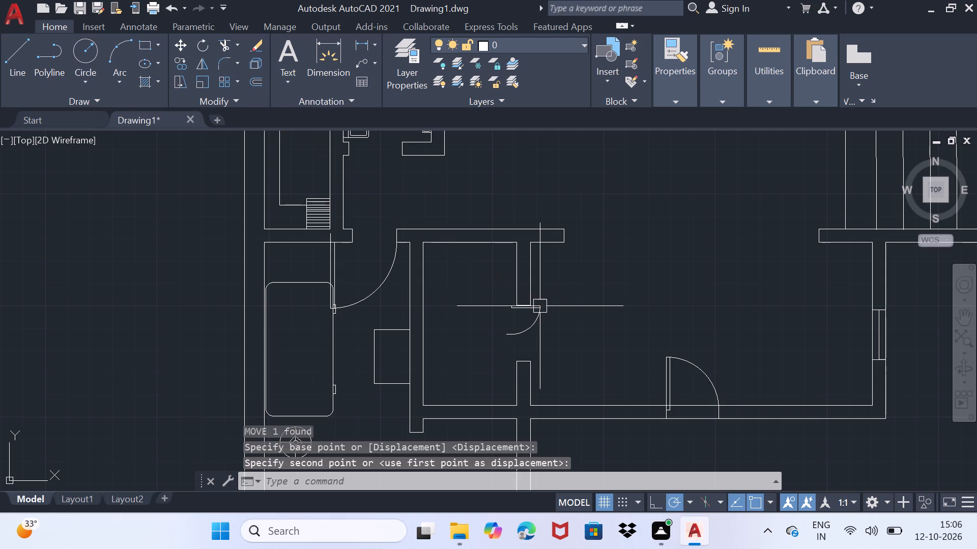
Trim away the short end line capping the lower partition-wall stub below the small door.
key(space)
scroll(528, 359, up, 2)
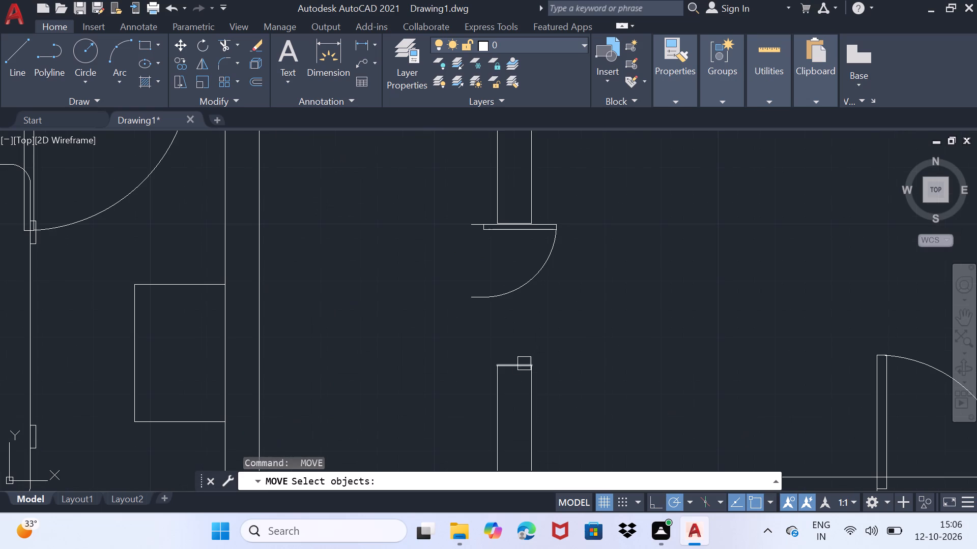
scroll(512, 368, up, 1)
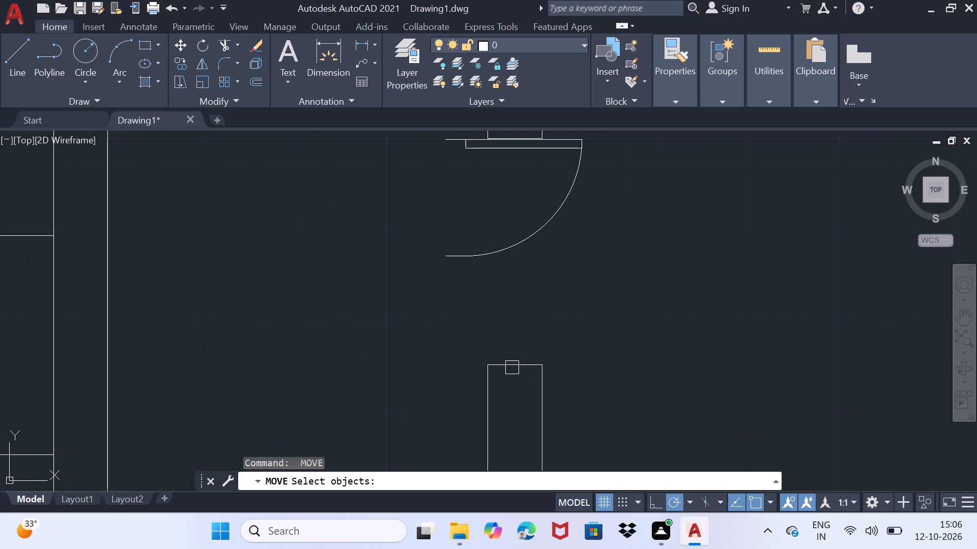
key(Escape)
text(tr)
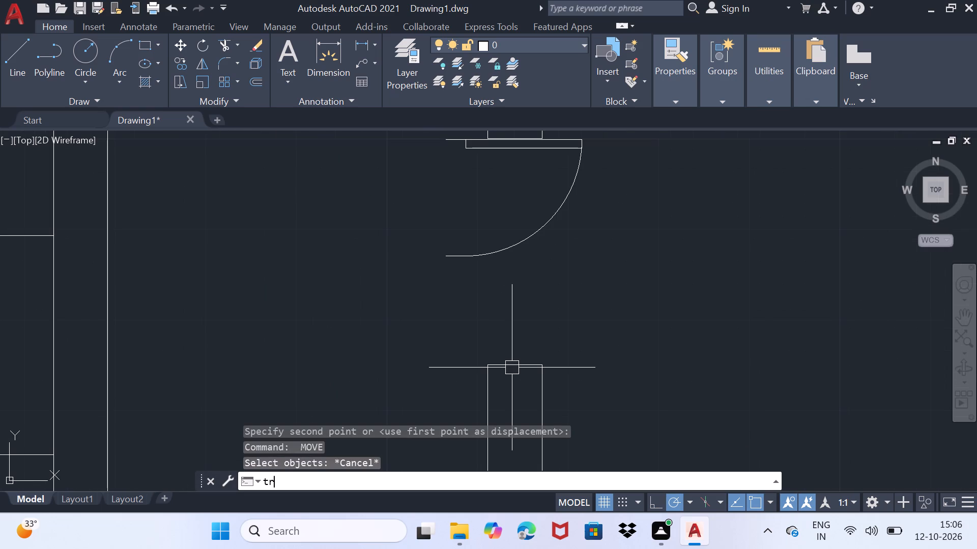
key(Return)
click(516, 367)
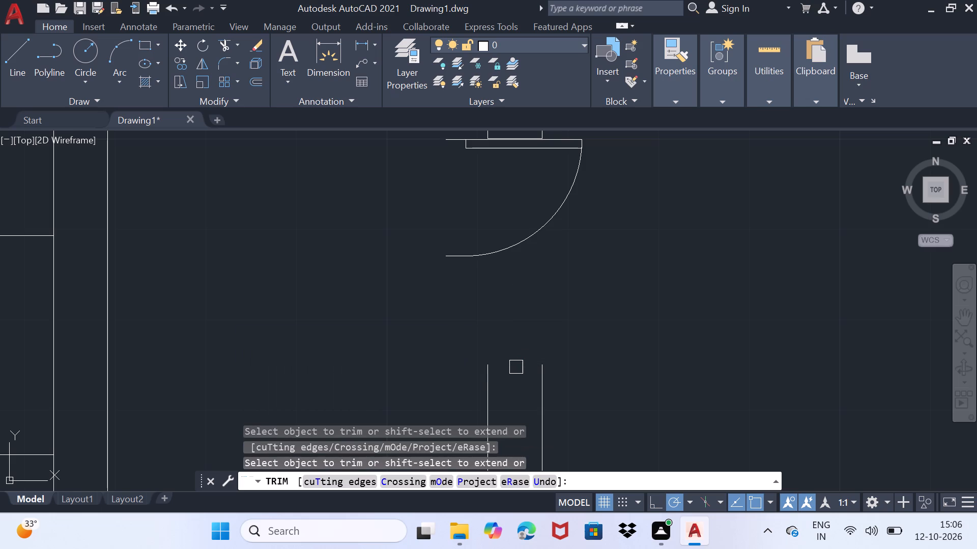
key(space)
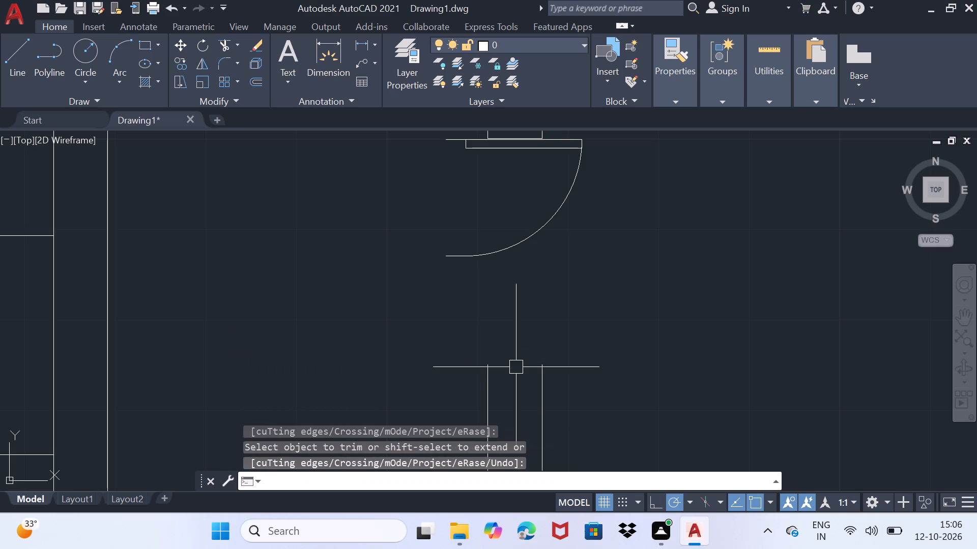
Extend both lines of the lower partition-wall stub up to the small door's swing arc, closing the gap.
text(ex)
key(Return)
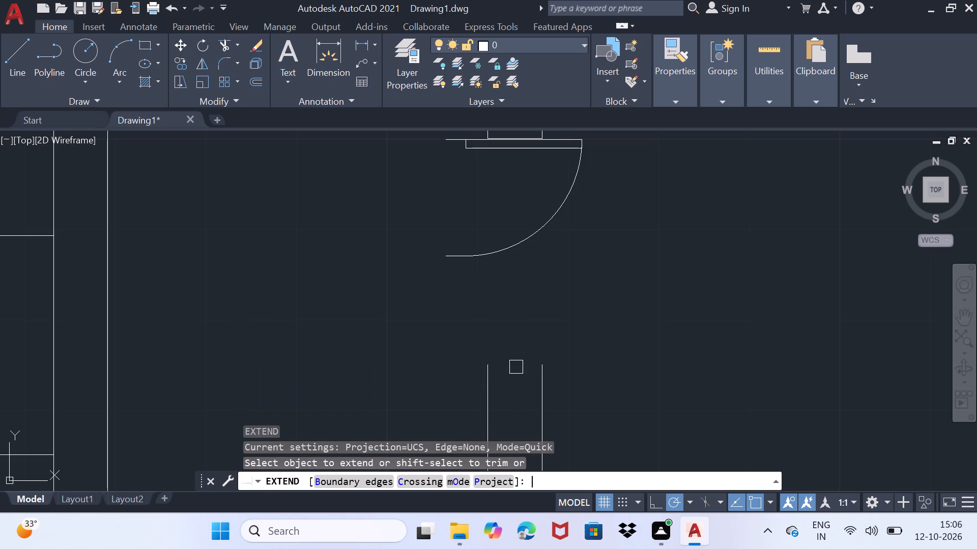
click(542, 376)
click(491, 397)
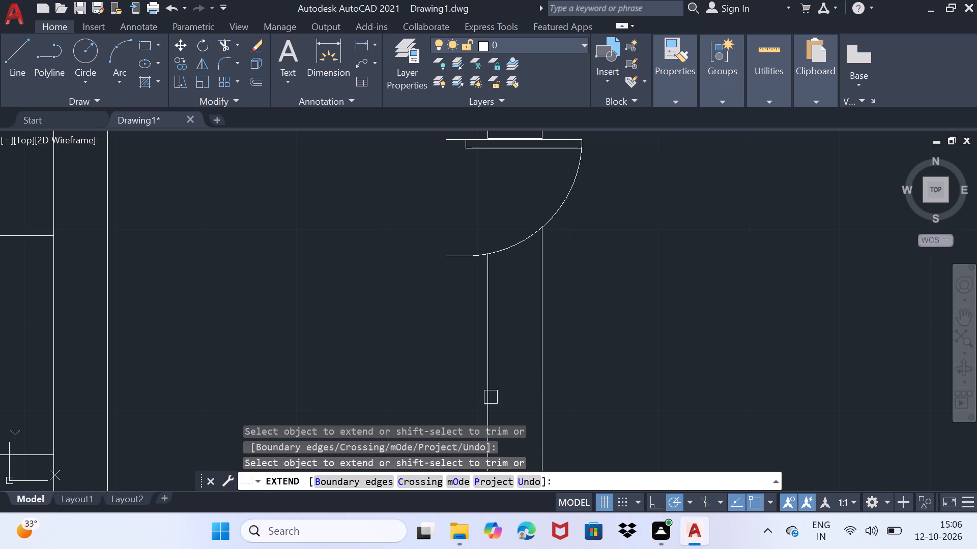
scroll(518, 359, down, 2)
key(space)
scroll(485, 344, down, 3)
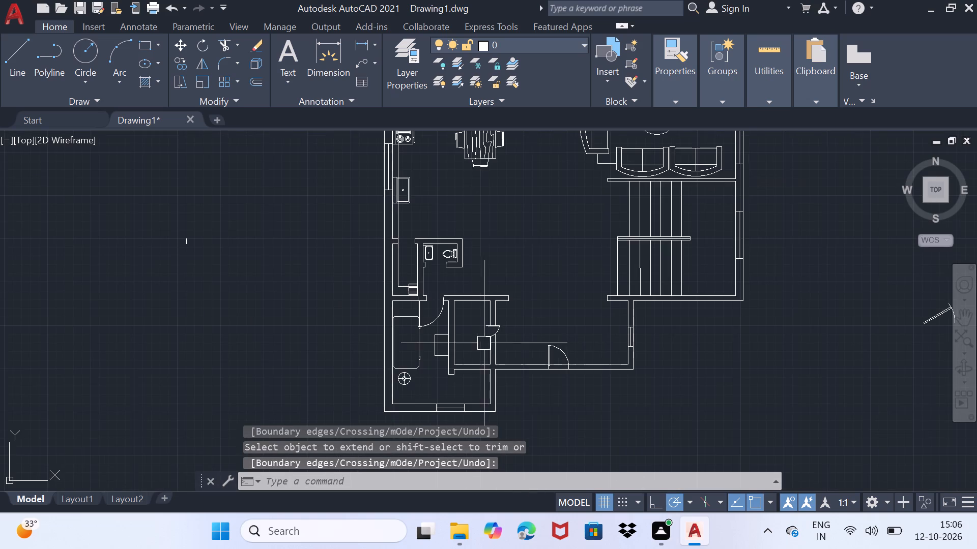
scroll(474, 349, up, 2)
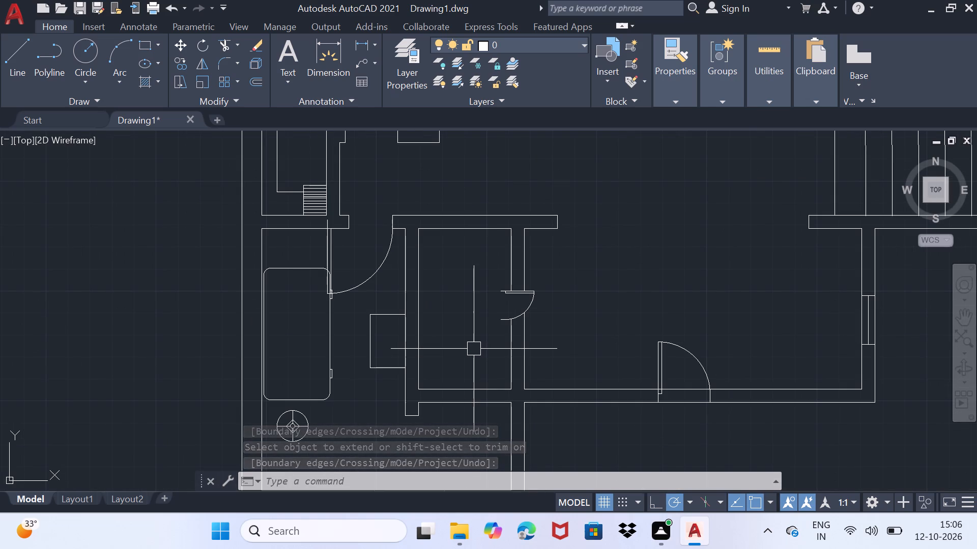
Draw an L-shaped line inside the narrow room beside the small door, running south from its north wall, then east to the partition wall.
scroll(425, 340, down, 2)
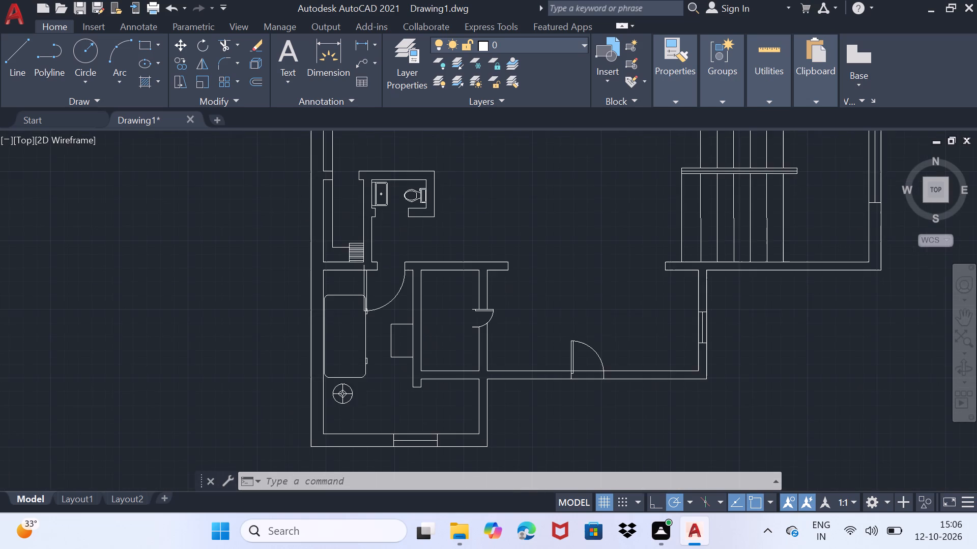
scroll(429, 348, up, 2)
middle_drag(429, 347, 441, 315)
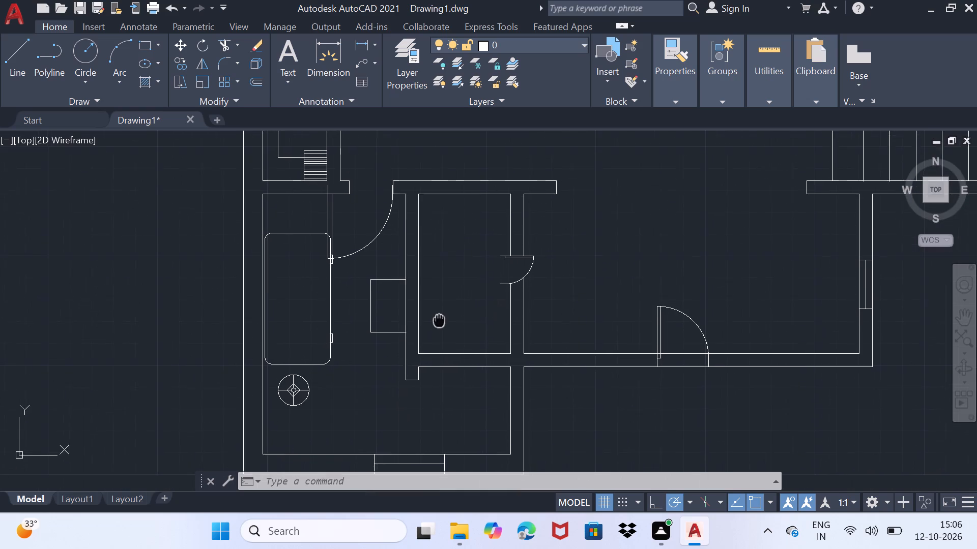
middle_drag(441, 315, 475, 269)
scroll(469, 273, up, 1)
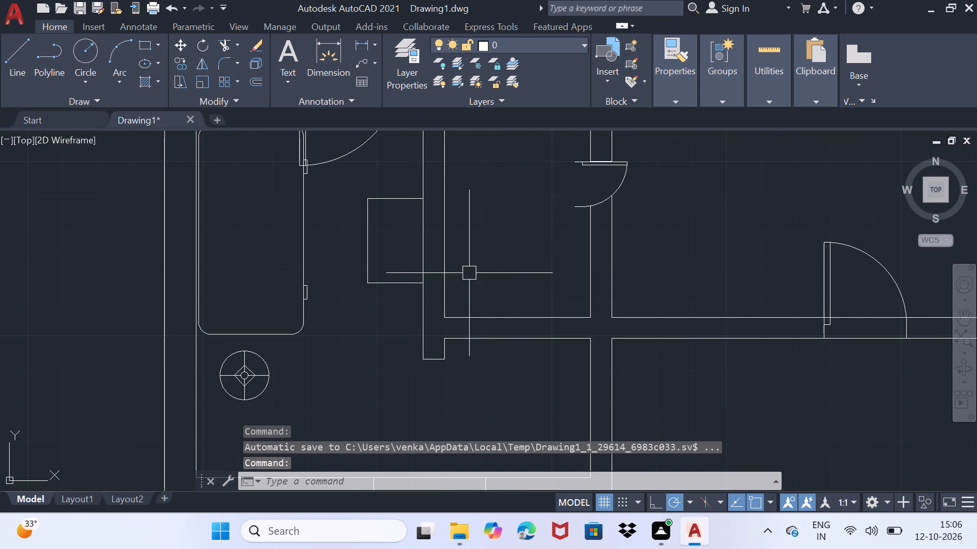
middle_drag(470, 271, 430, 361)
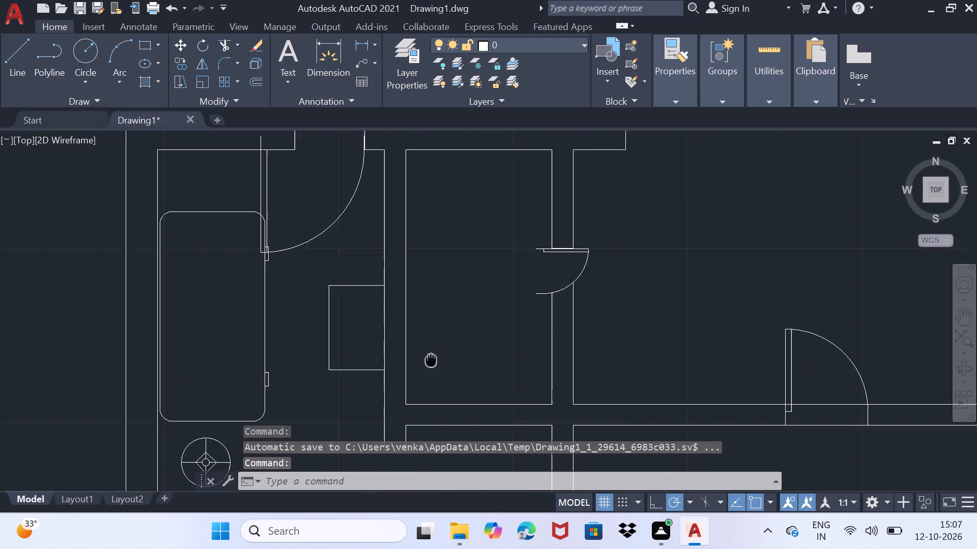
middle_drag(430, 361, 425, 390)
key(l)
key(Return)
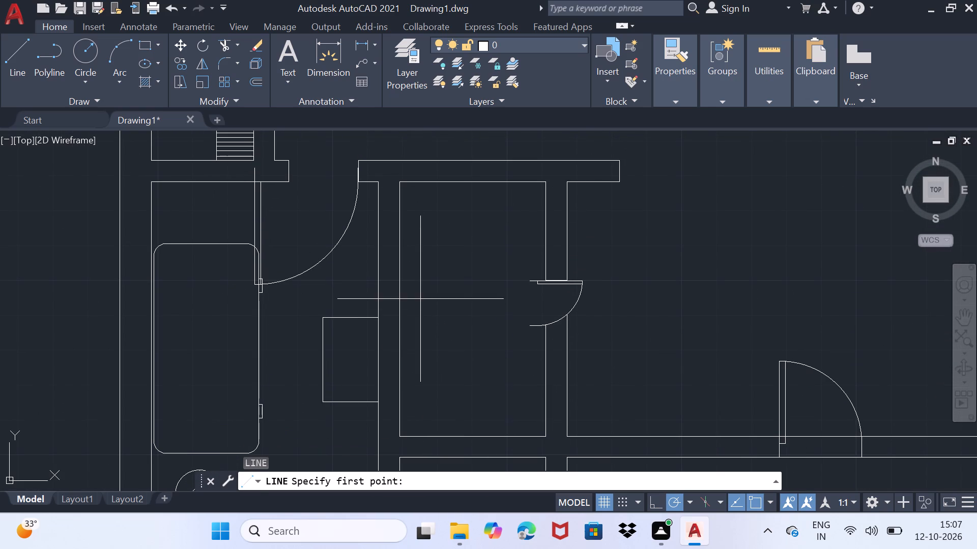
click(441, 181)
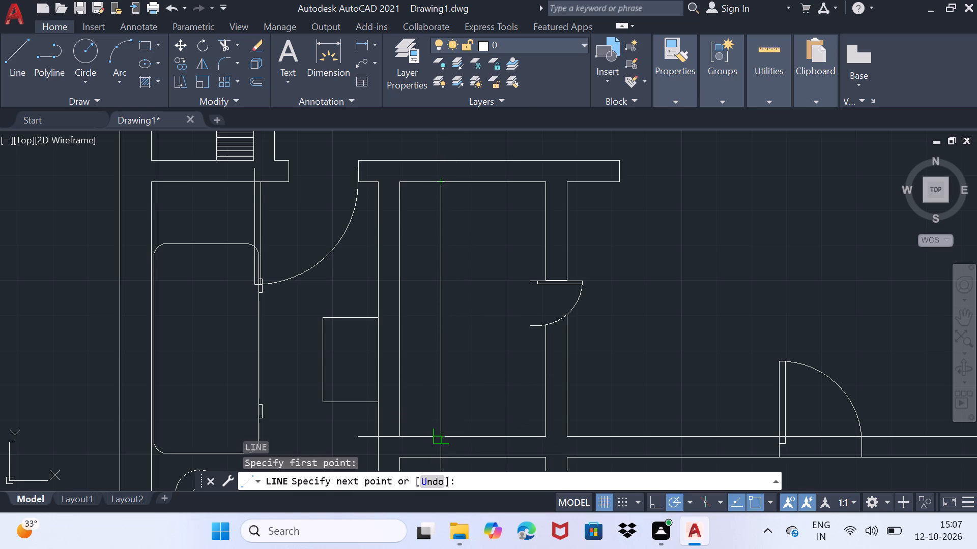
click(440, 390)
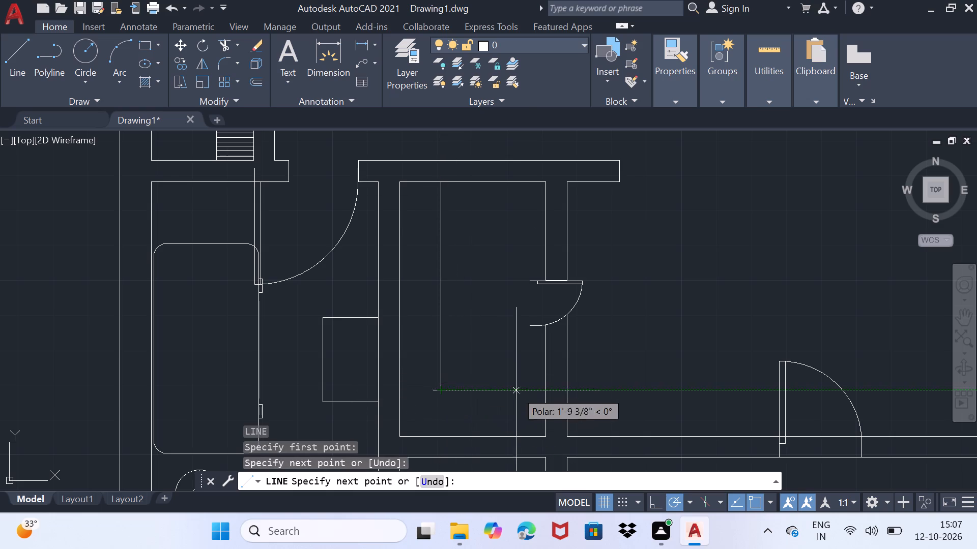
click(554, 391)
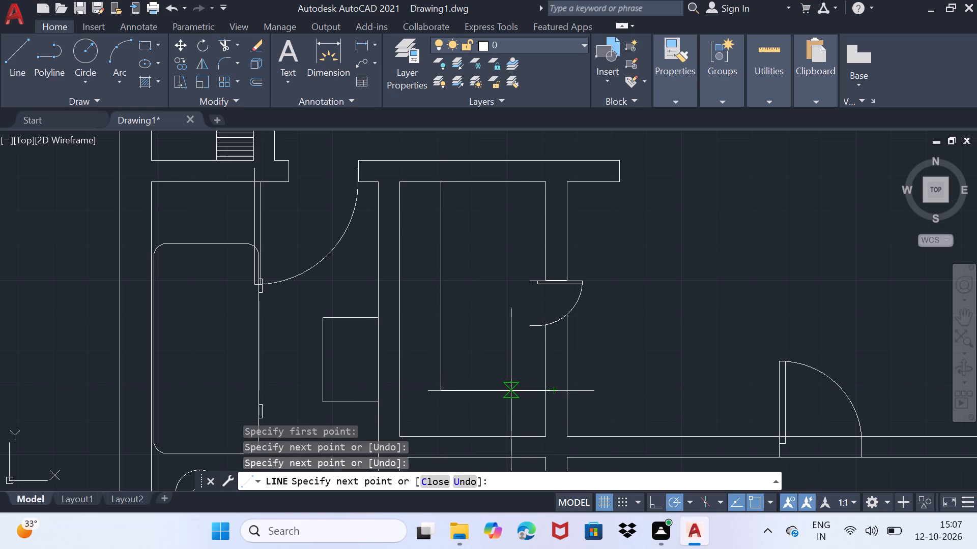
key(ctrl+z)
key(ctrl+z)
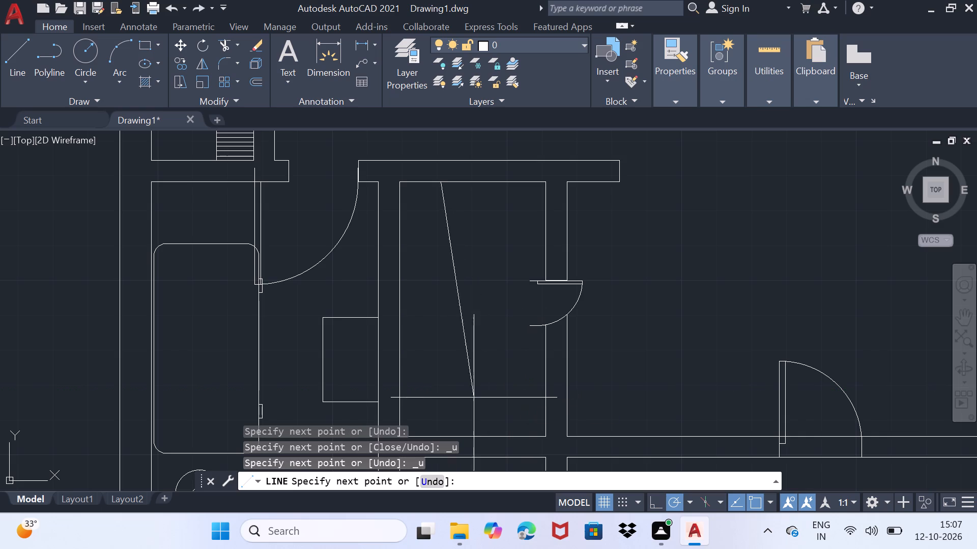
click(441, 391)
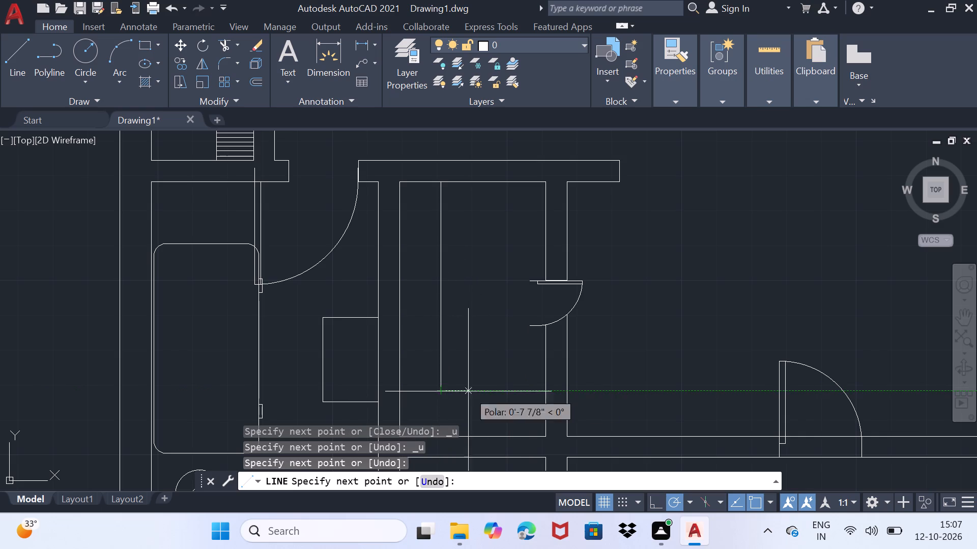
click(544, 392)
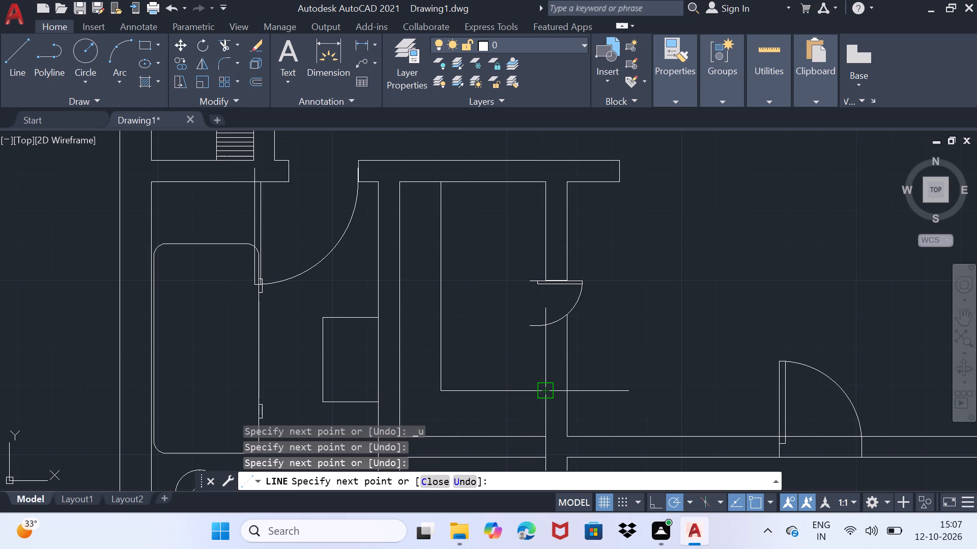
key(space)
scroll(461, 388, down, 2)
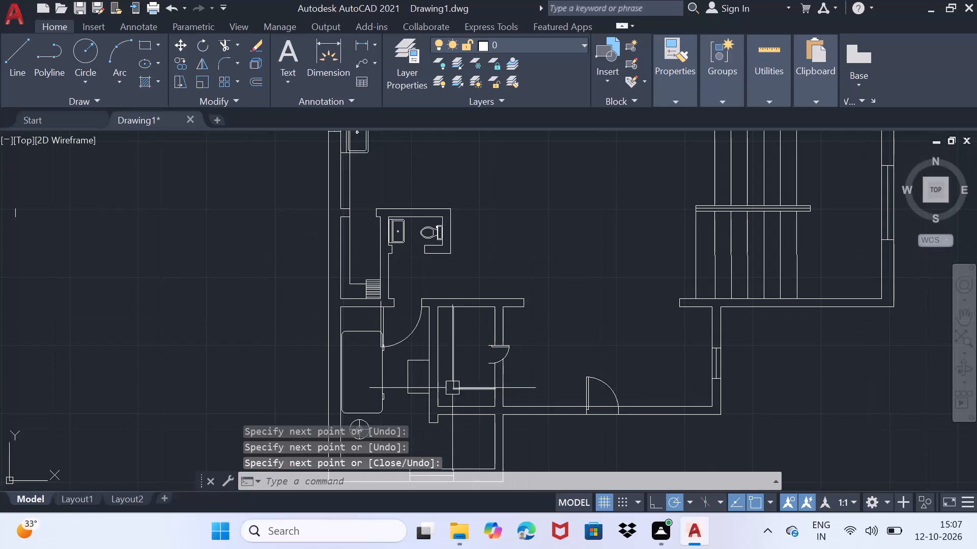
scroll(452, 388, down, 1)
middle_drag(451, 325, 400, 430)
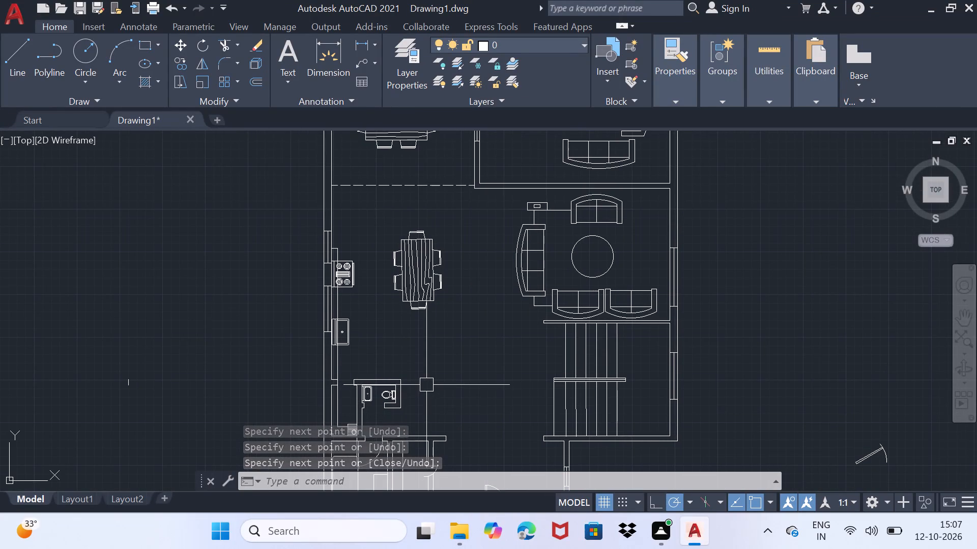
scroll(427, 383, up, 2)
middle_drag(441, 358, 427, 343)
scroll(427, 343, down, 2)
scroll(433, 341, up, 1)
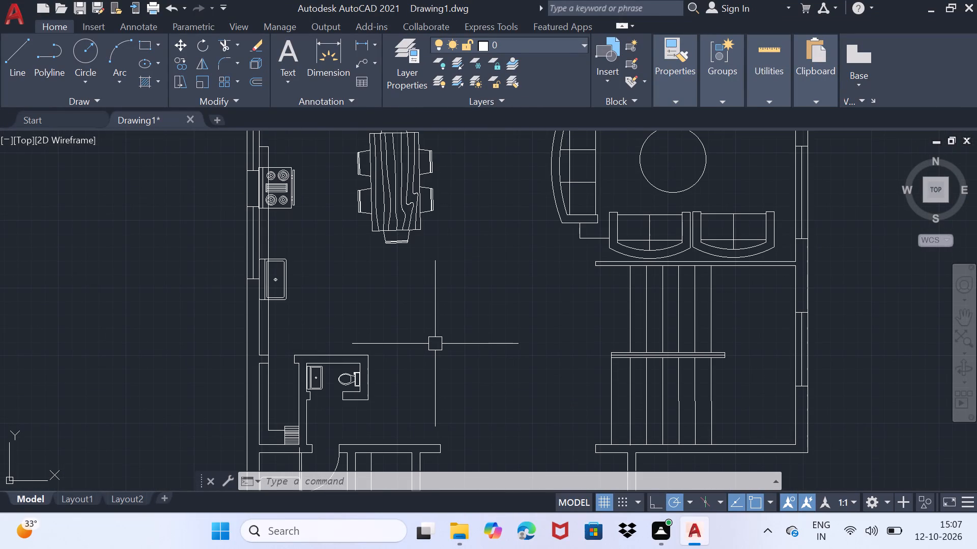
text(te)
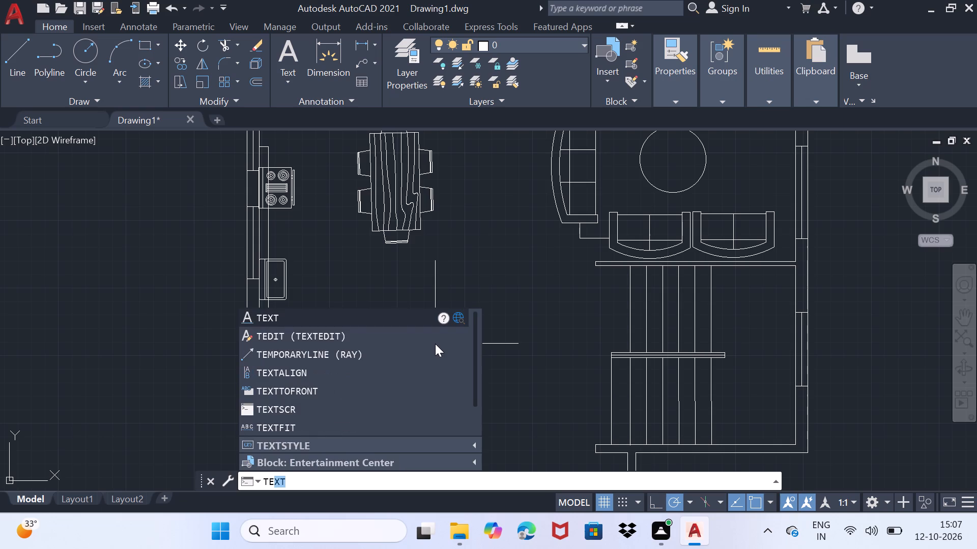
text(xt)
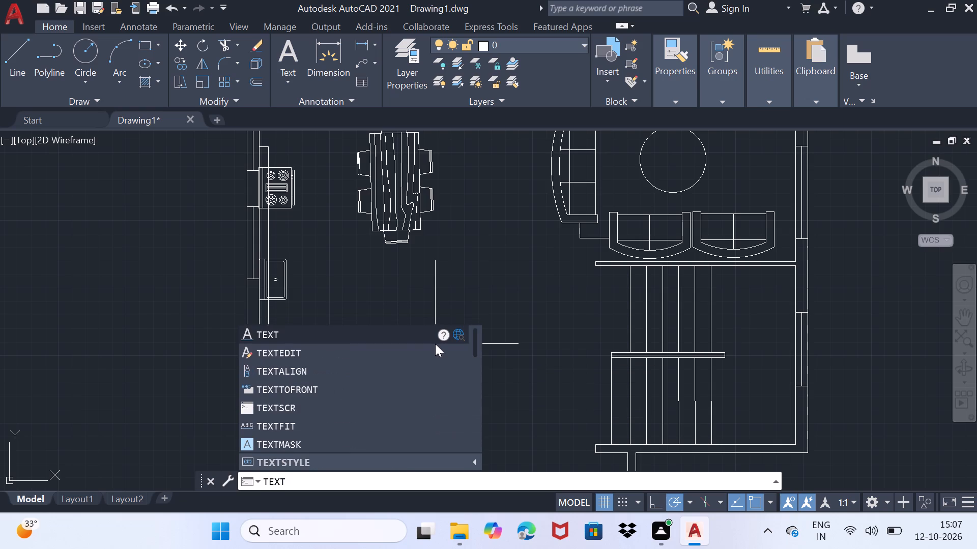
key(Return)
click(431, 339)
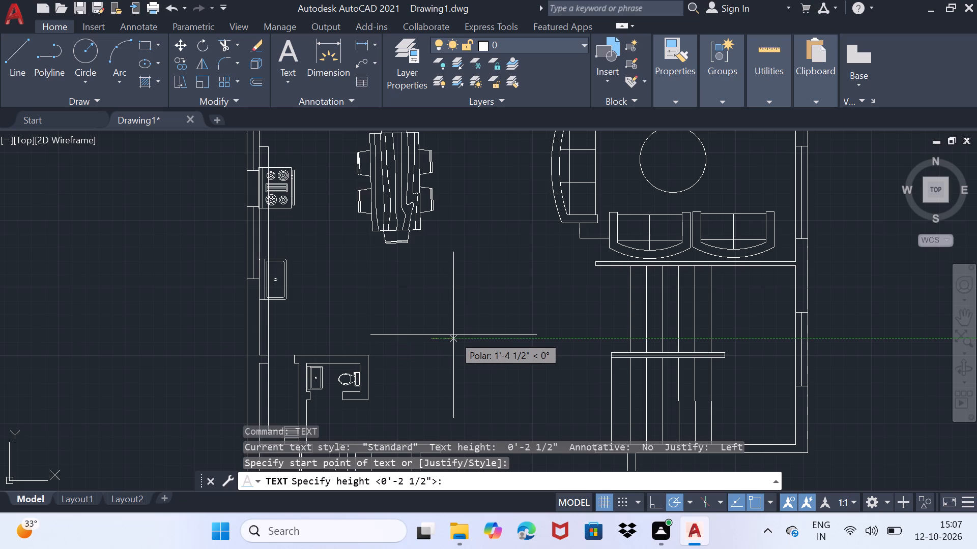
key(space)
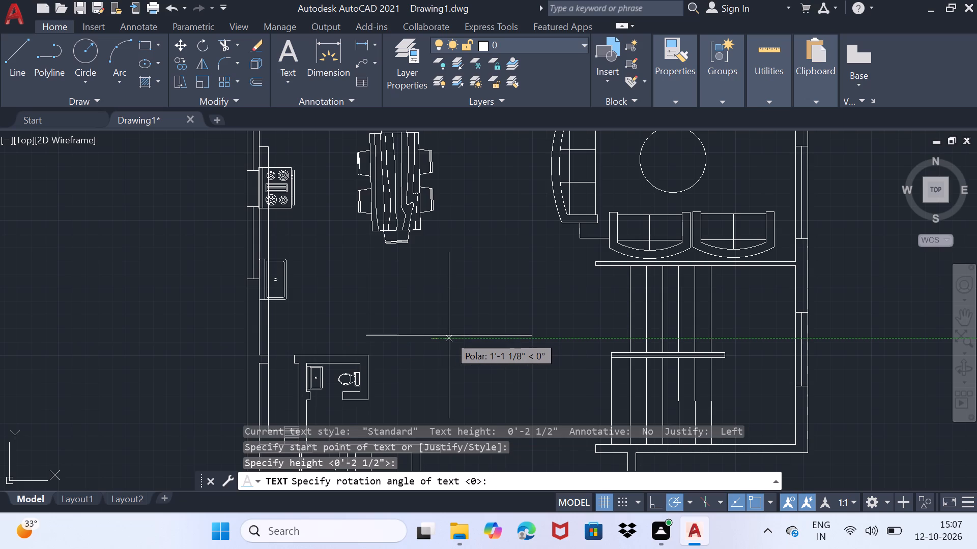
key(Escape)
Place a horizontal two-line text label about 2'-8" high south of the wooden dining table, reading "KIC HEN" and "13'X17'8"".
key(Return)
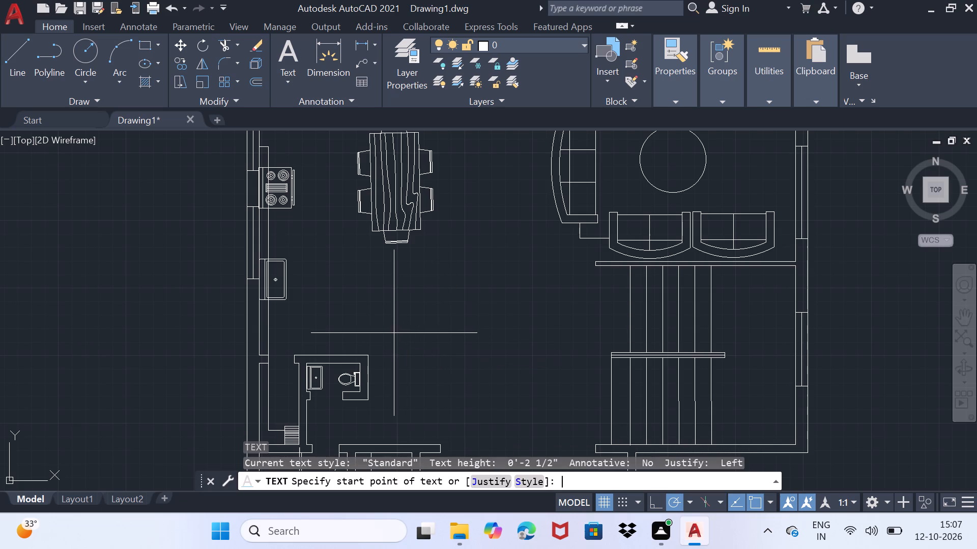
click(331, 309)
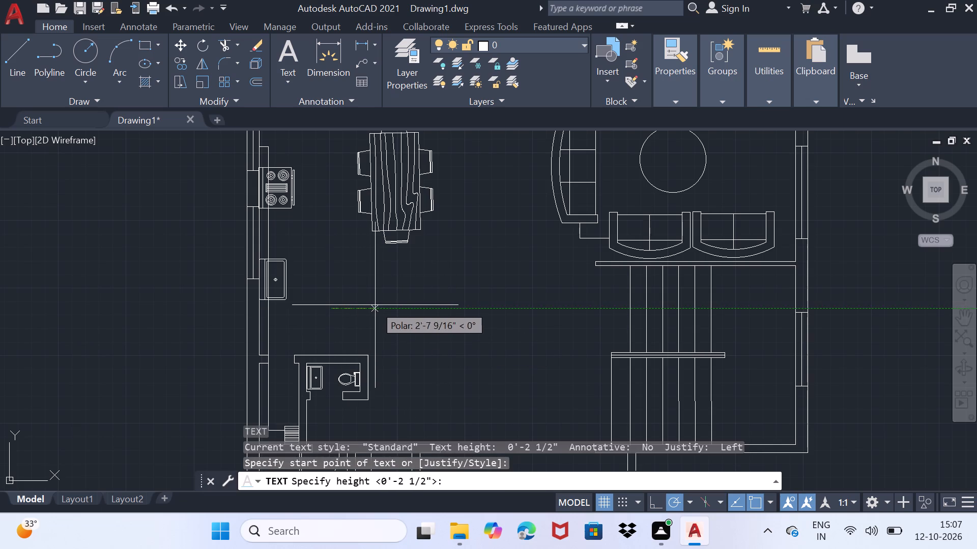
click(376, 305)
click(375, 306)
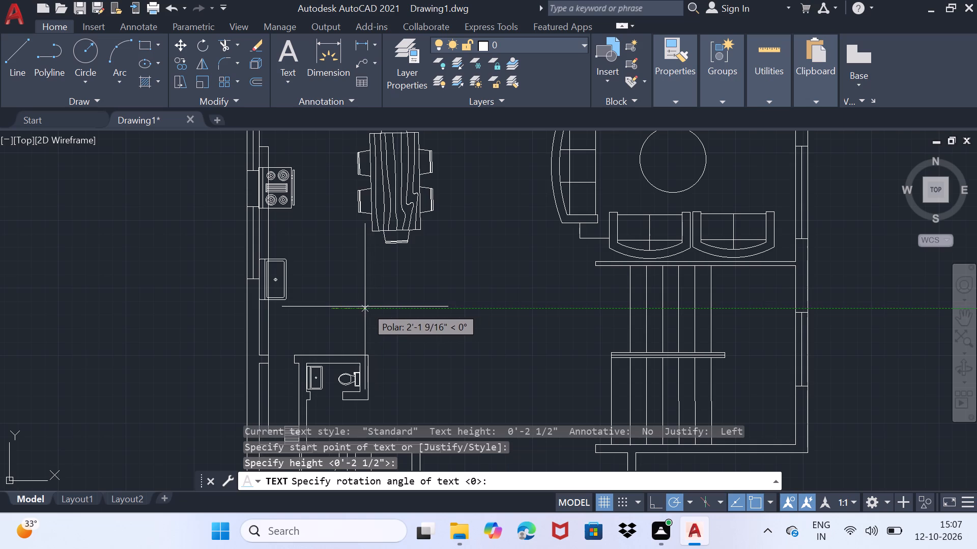
click(352, 307)
click(353, 307)
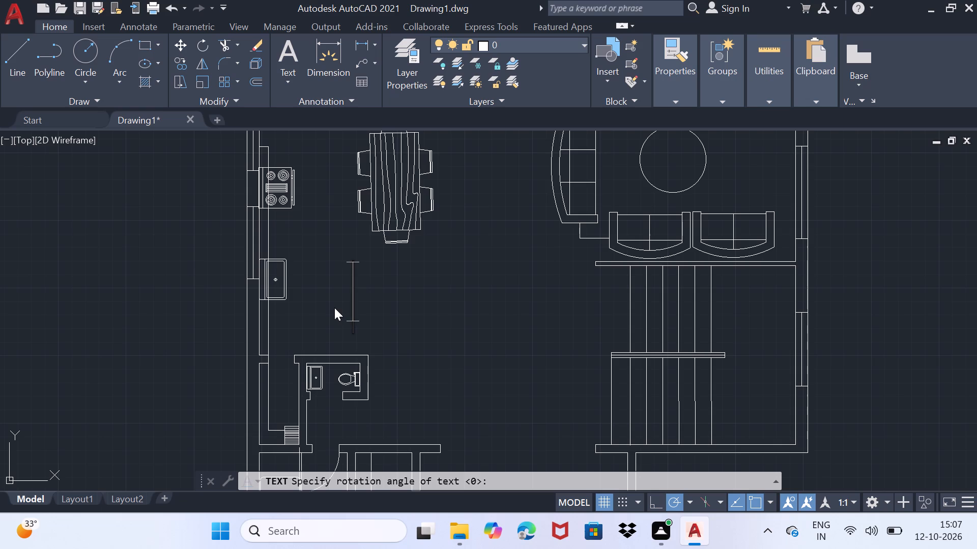
text(KI)
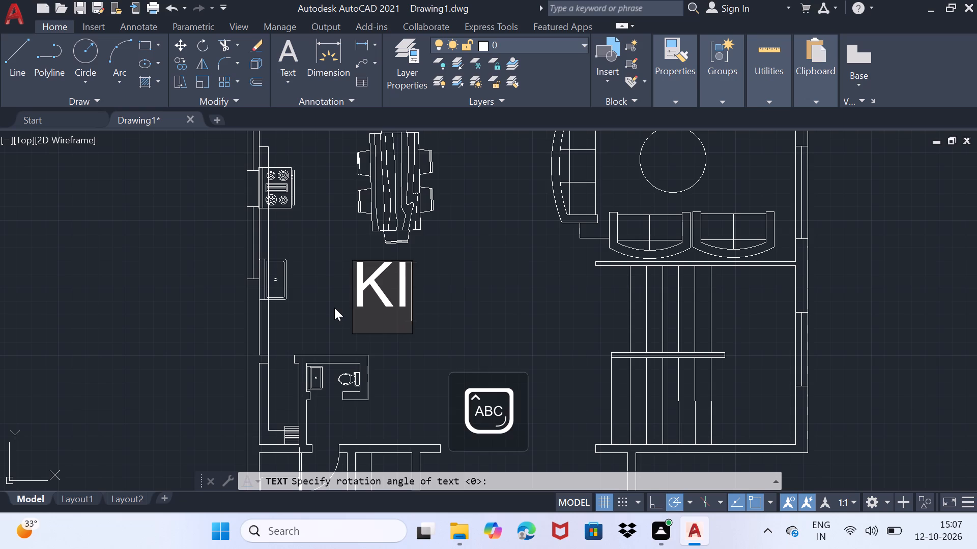
text(C H)
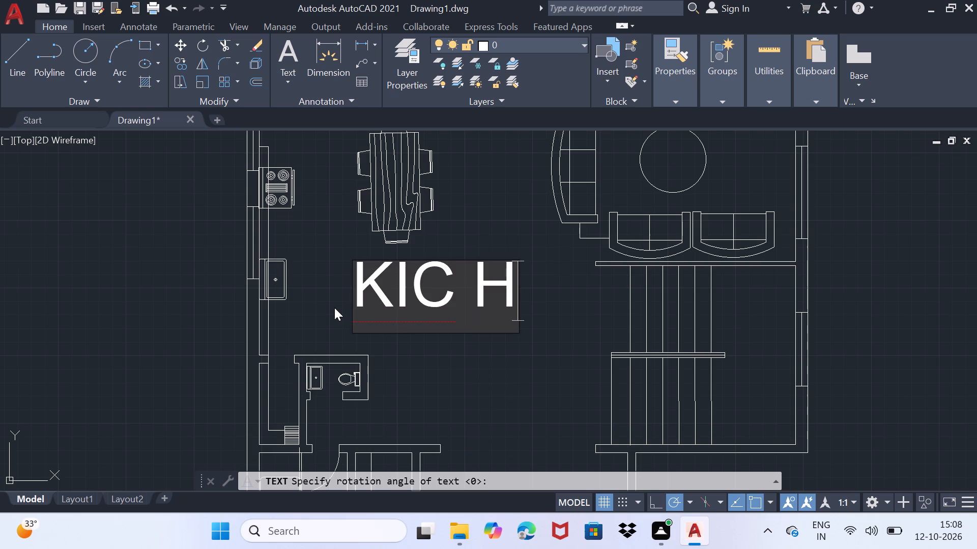
text(EN)
key(Return)
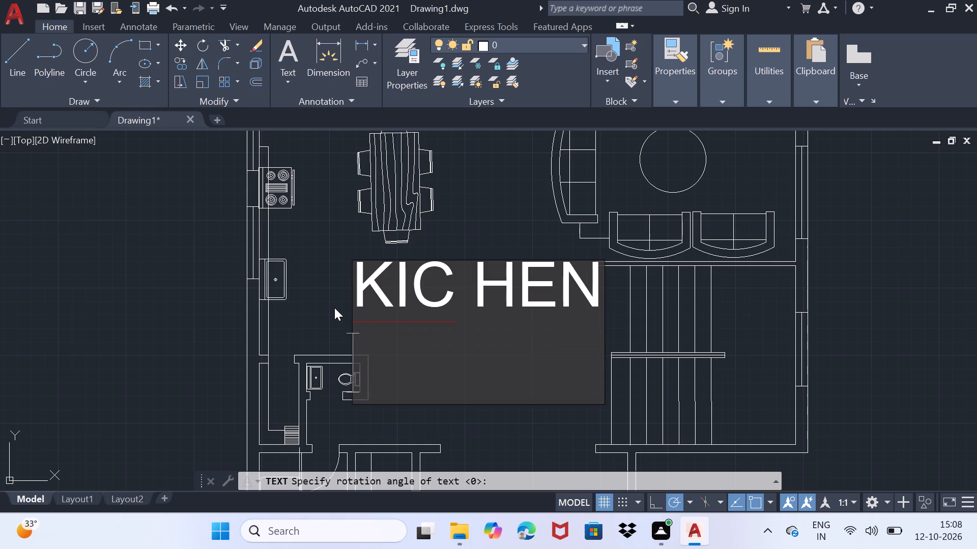
text(13)
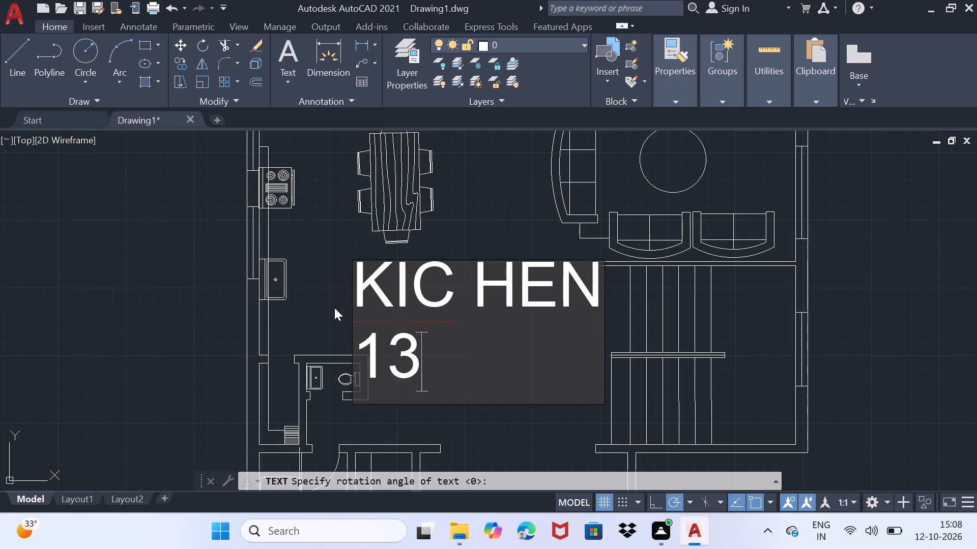
key(apostrophe)
key(x)
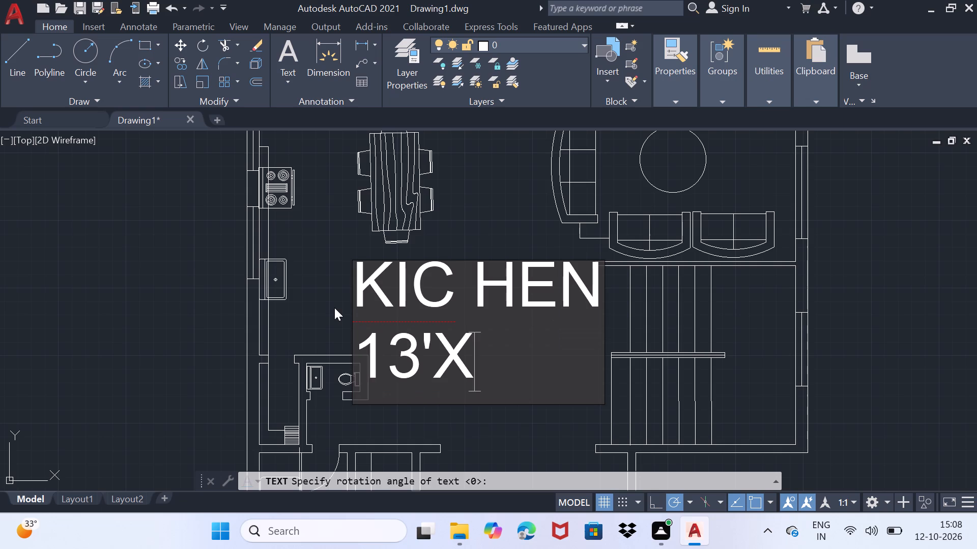
text(17')
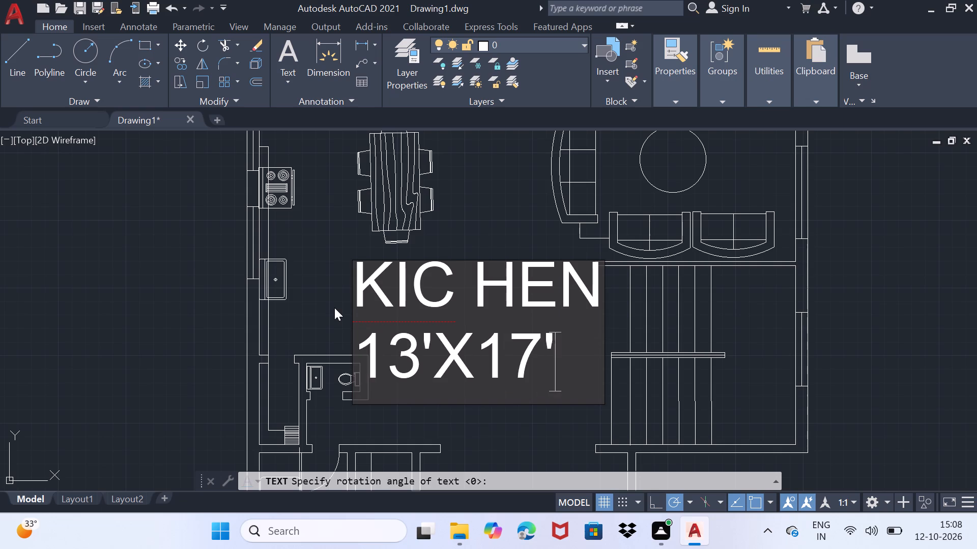
key(8)
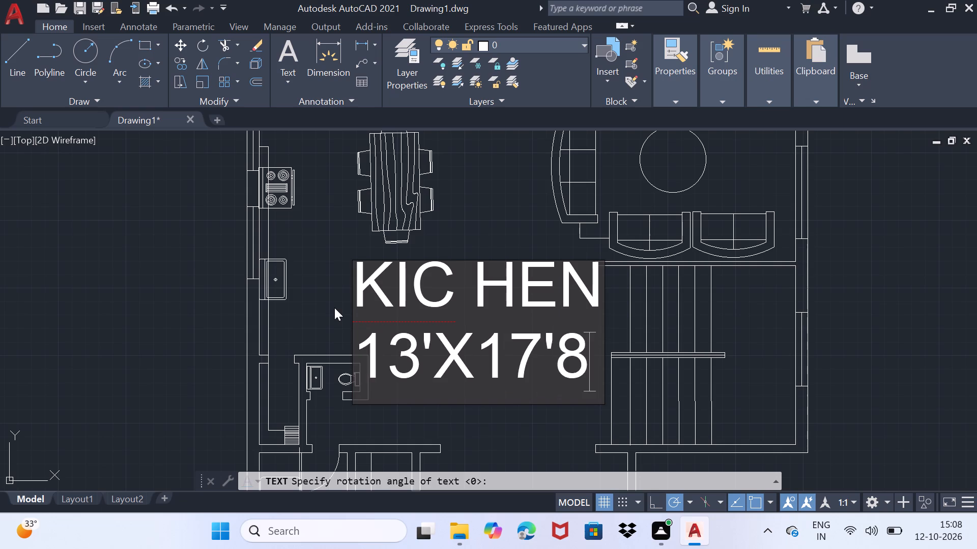
key(shift+quotedbl)
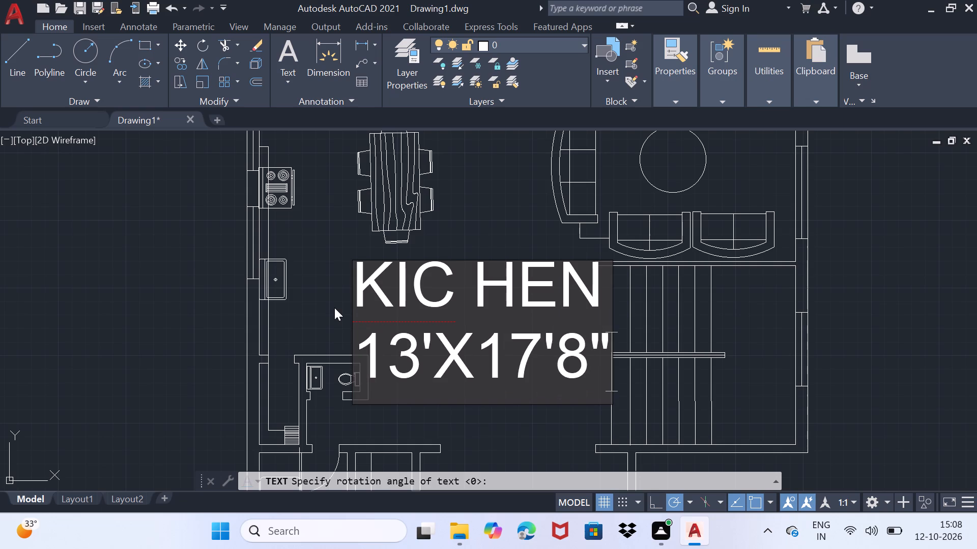
key(Return)
key(Return)
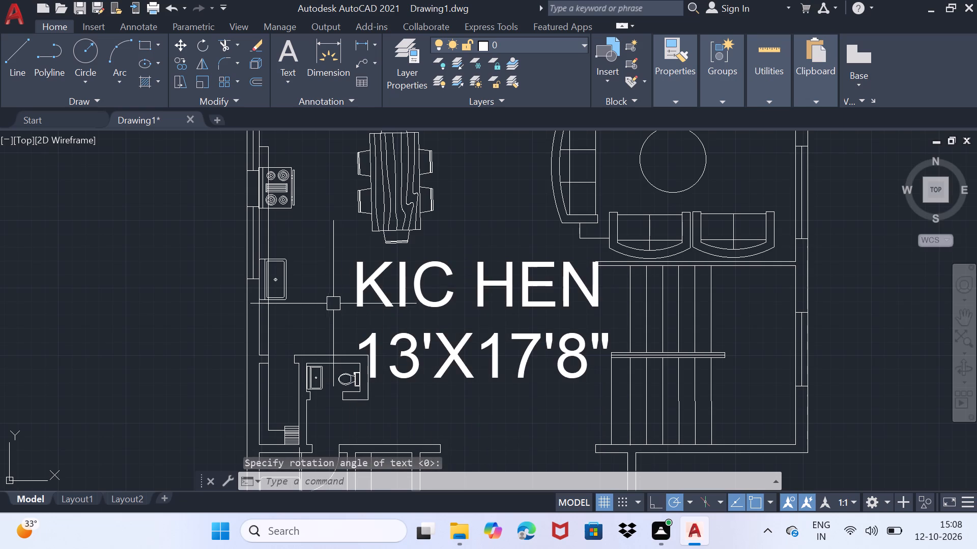
Scale both lines of the kitchen label down to a little over a quarter of their size, from a base point beside the upper line.
scroll(328, 263, down, 2)
click(352, 274)
click(377, 309)
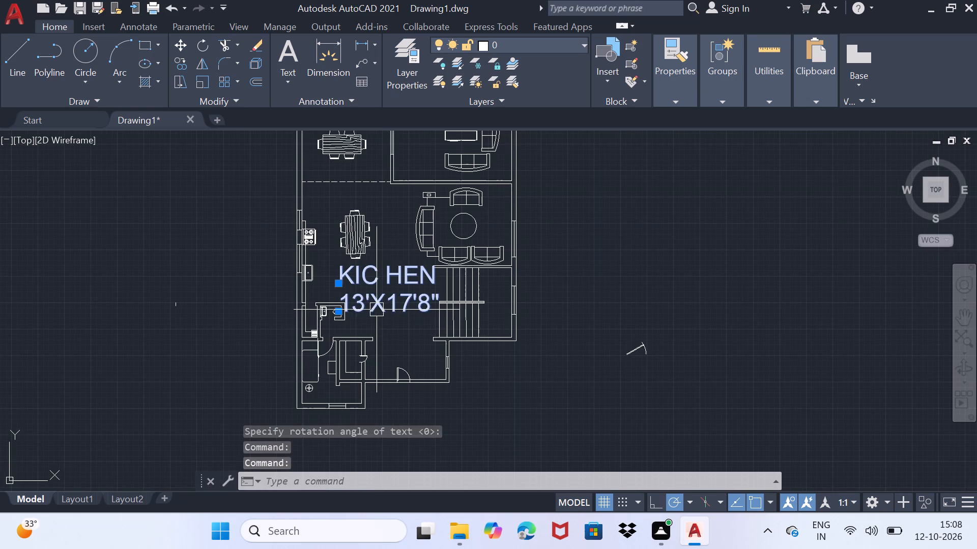
scroll(368, 315, up, 2)
text(SC)
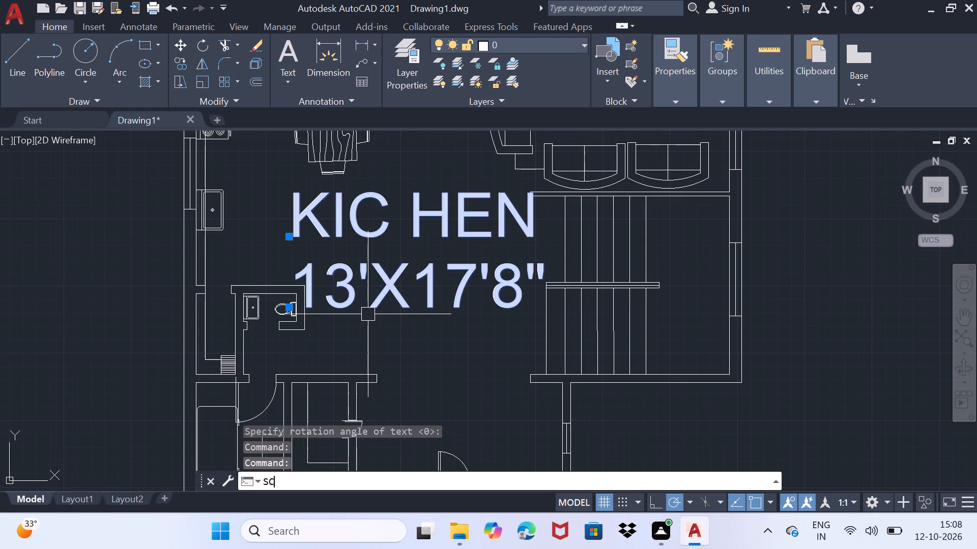
key(Return)
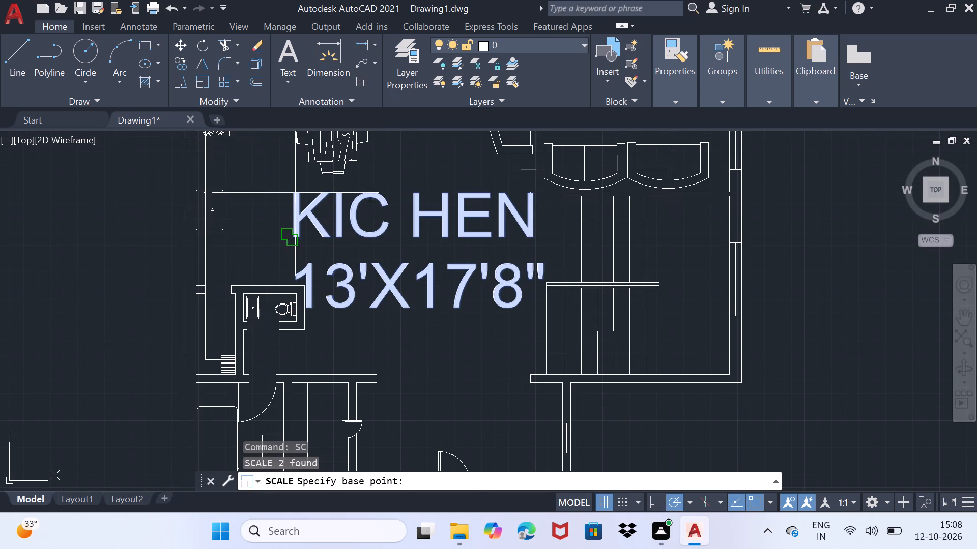
drag(295, 196, 307, 205)
click(307, 205)
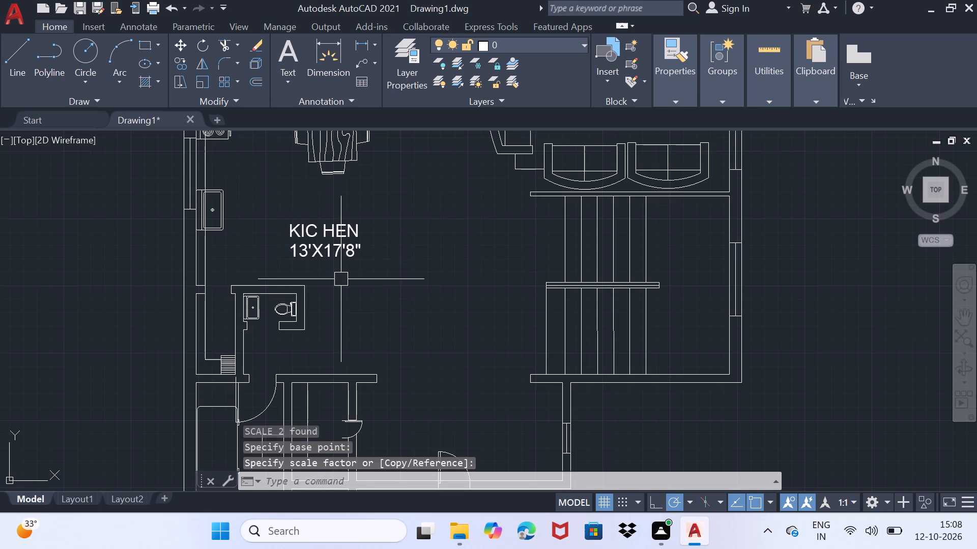
Place a horizontal two-line text label about 1 1/2" high in the narrow room west of the toilet, reading "PANTRY" and "5'2"X6'8"".
scroll(340, 272, up, 1)
scroll(340, 270, down, 2)
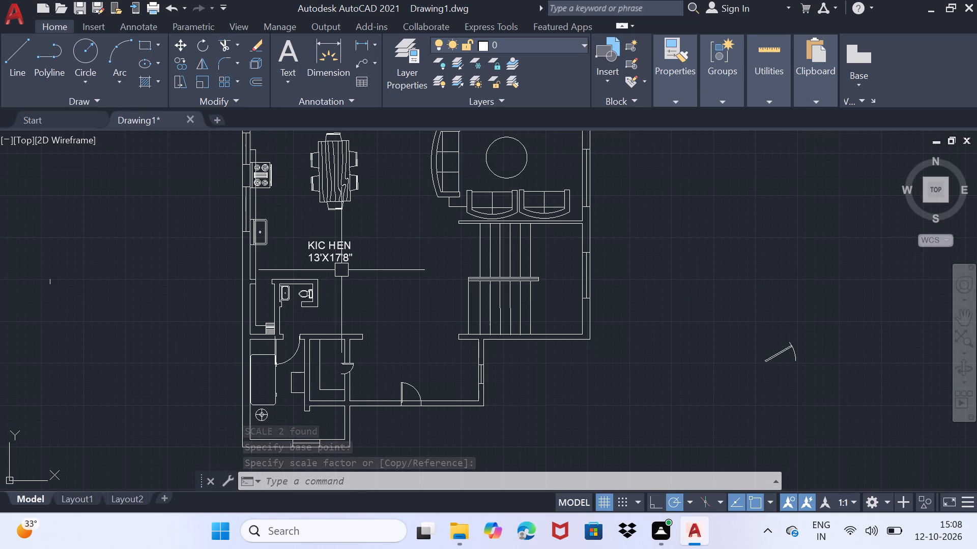
scroll(236, 317, up, 2)
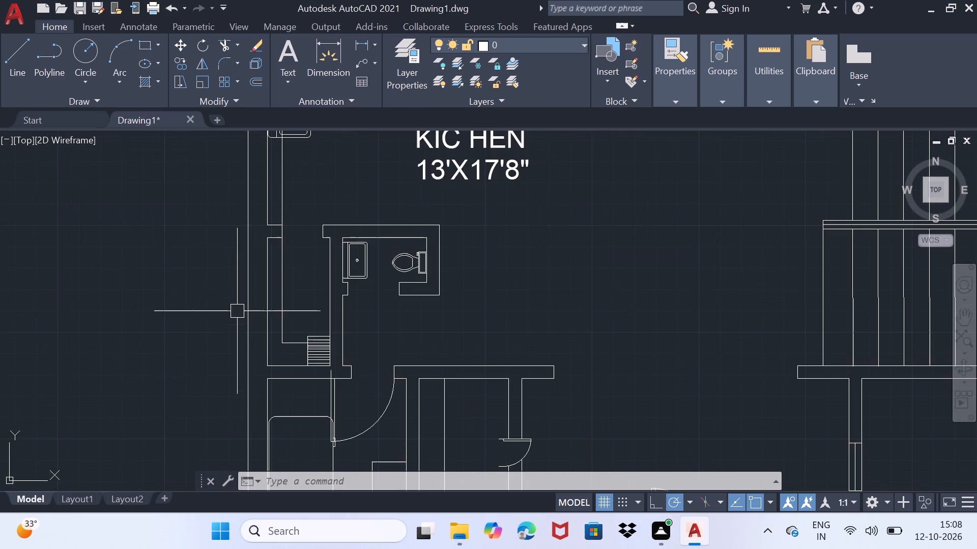
scroll(250, 306, up, 2)
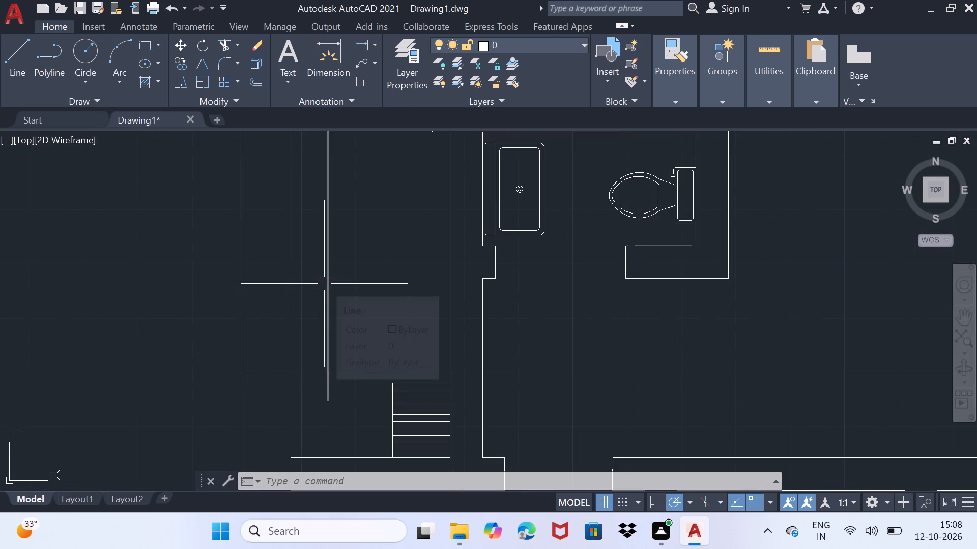
text(TEX)
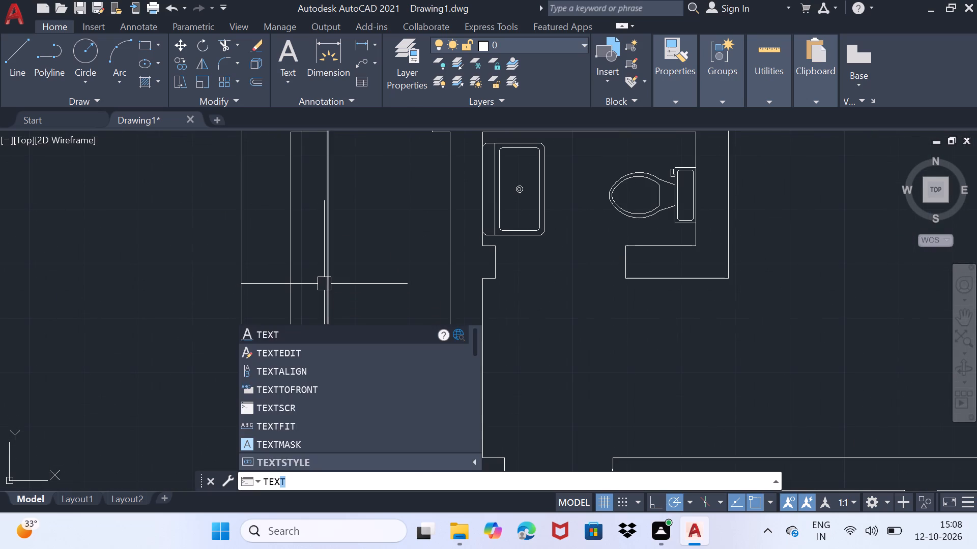
key(Return)
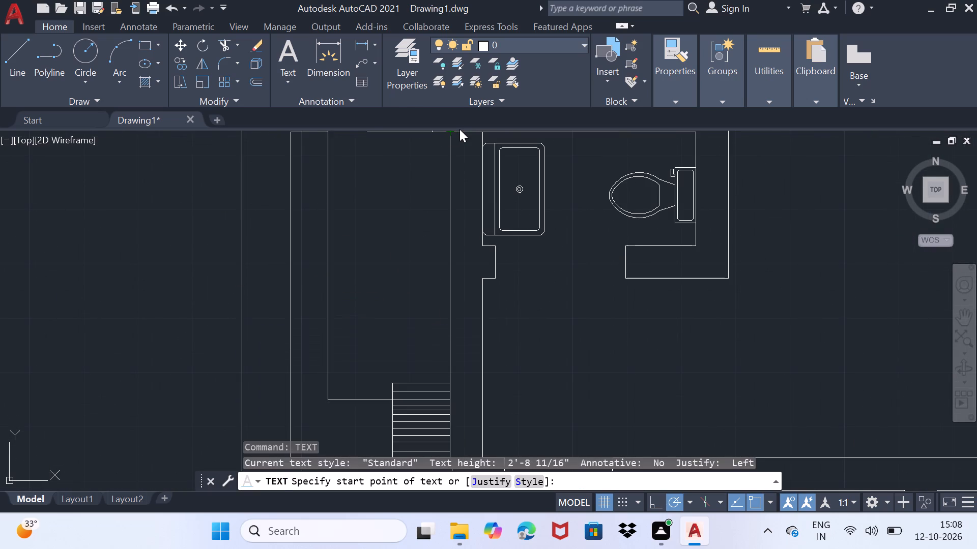
scroll(459, 130, up, 2)
scroll(401, 179, down, 2)
middle_drag(383, 213, 339, 235)
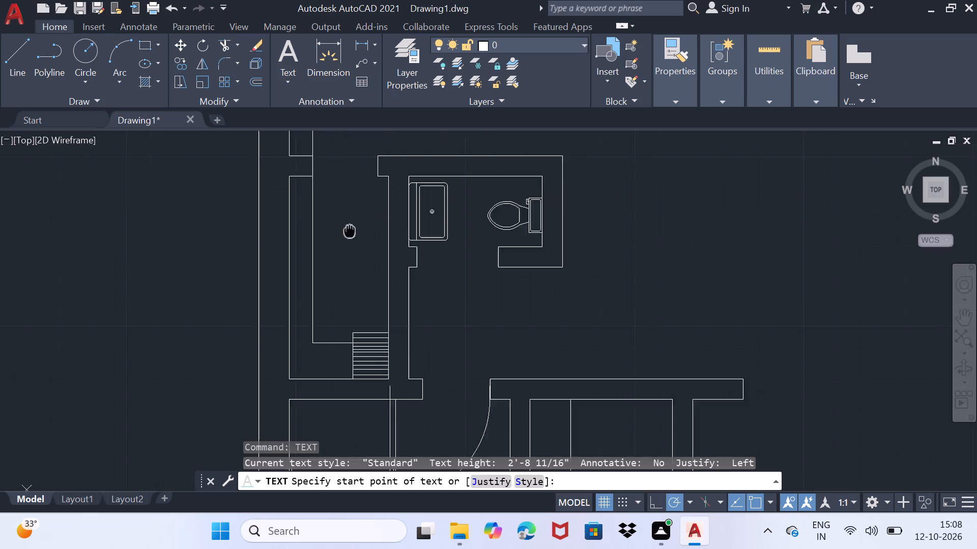
middle_drag(339, 235, 306, 253)
scroll(287, 266, up, 1)
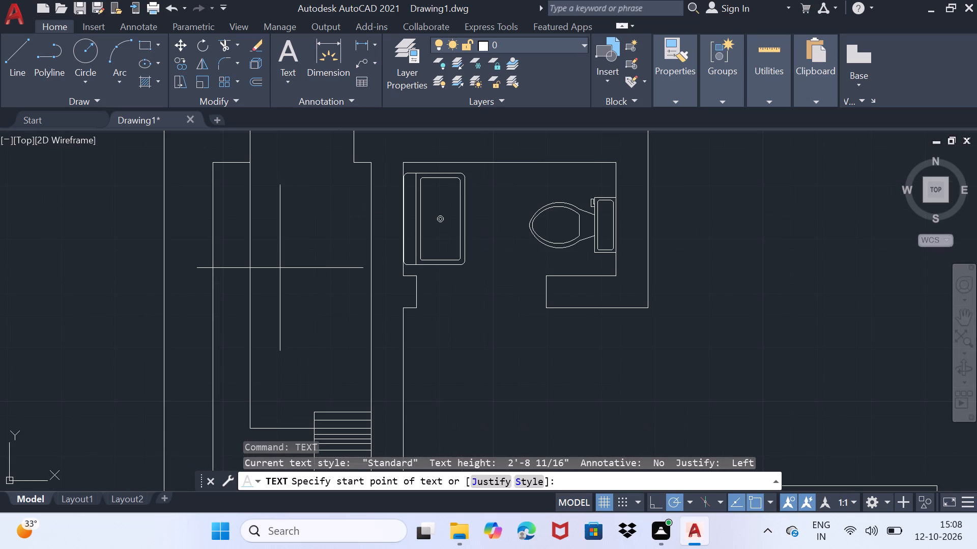
click(265, 260)
click(273, 260)
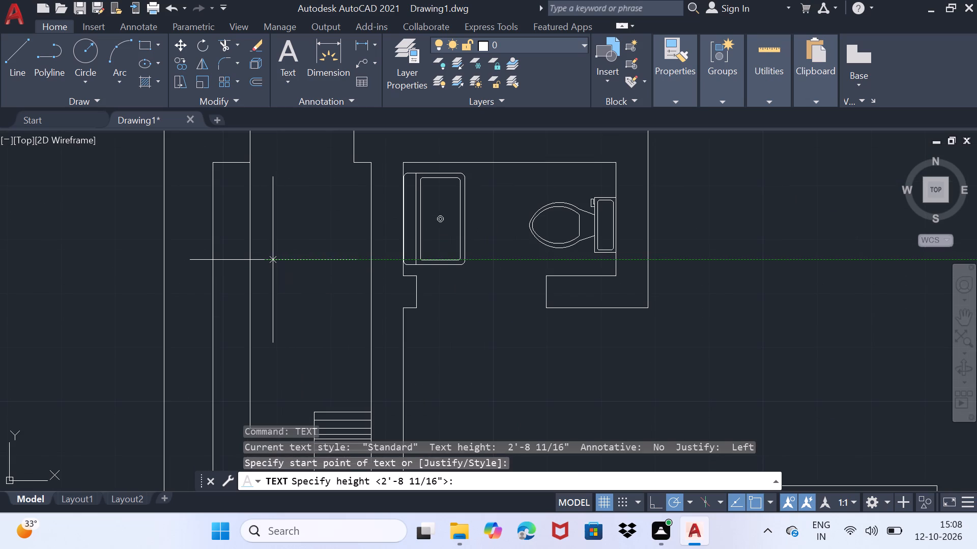
click(273, 260)
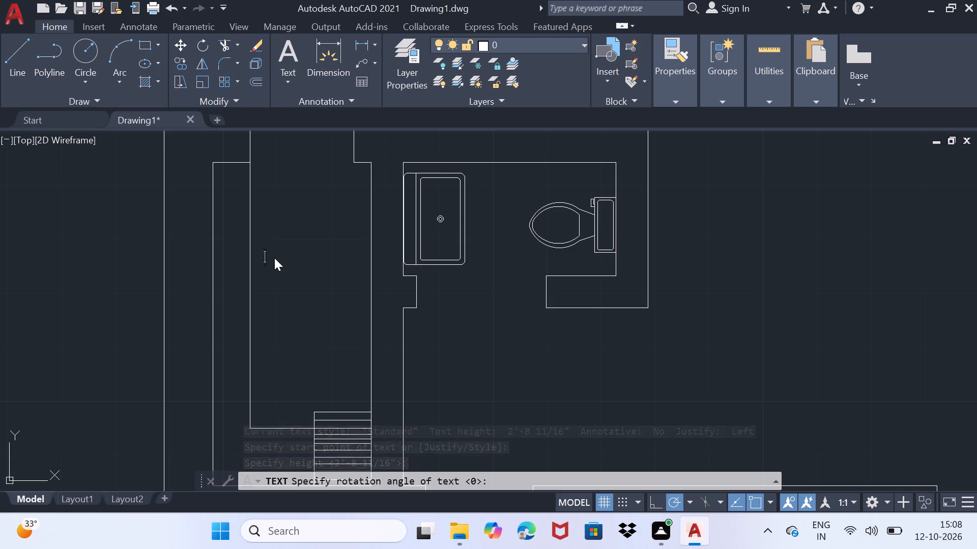
key(p)
key(a)
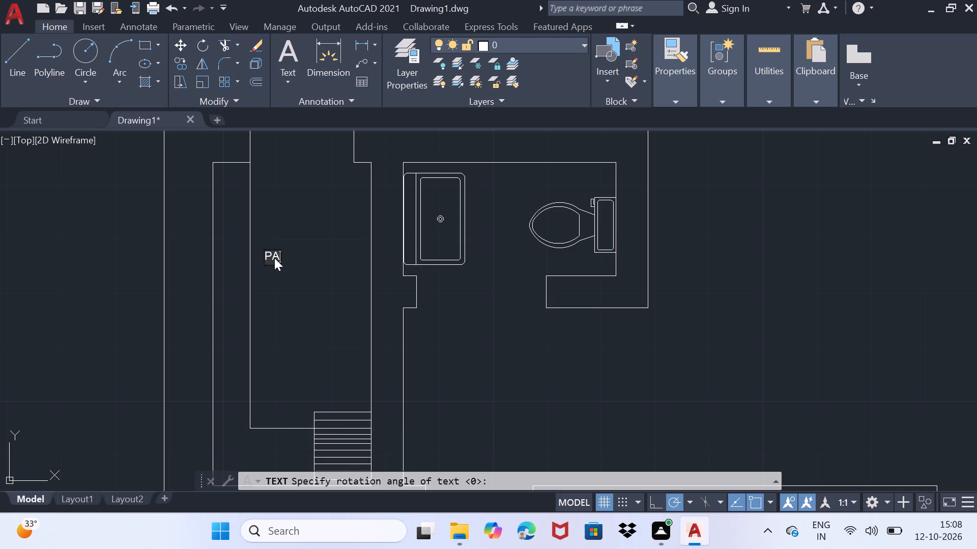
text(NT)
text(RY)
key(Return)
key(5)
key(apostrophe)
text(2")
key(x)
key(6)
key(apostrophe)
key(8)
key(shift+quotedbl)
key(Return)
key(Return)
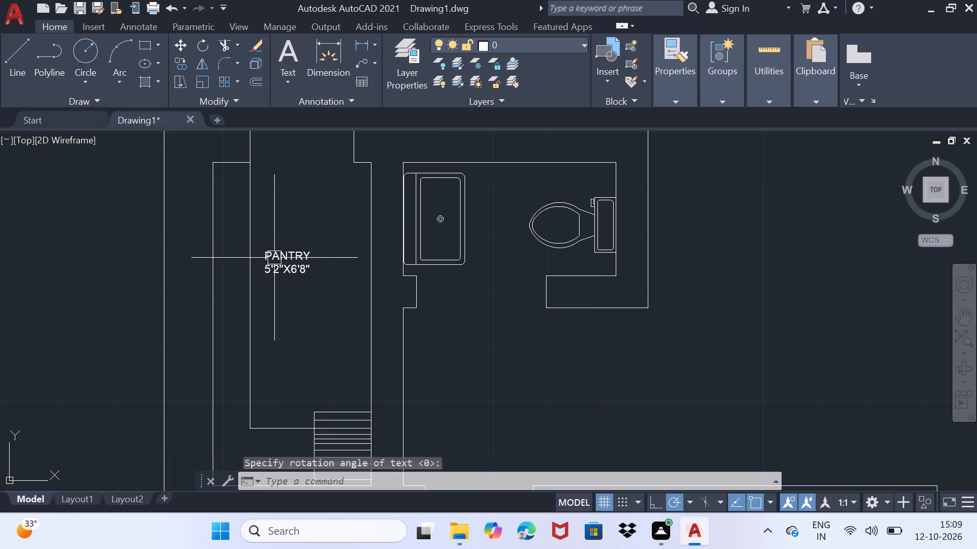
Place a horizontal two-line text label about 1'-1" high north of the six-seat table in the northwest room, reading "DINING ROOM" and "14'8"X10'0"".
scroll(273, 177, down, 1)
scroll(284, 228, down, 2)
middle_drag(285, 228, 274, 238)
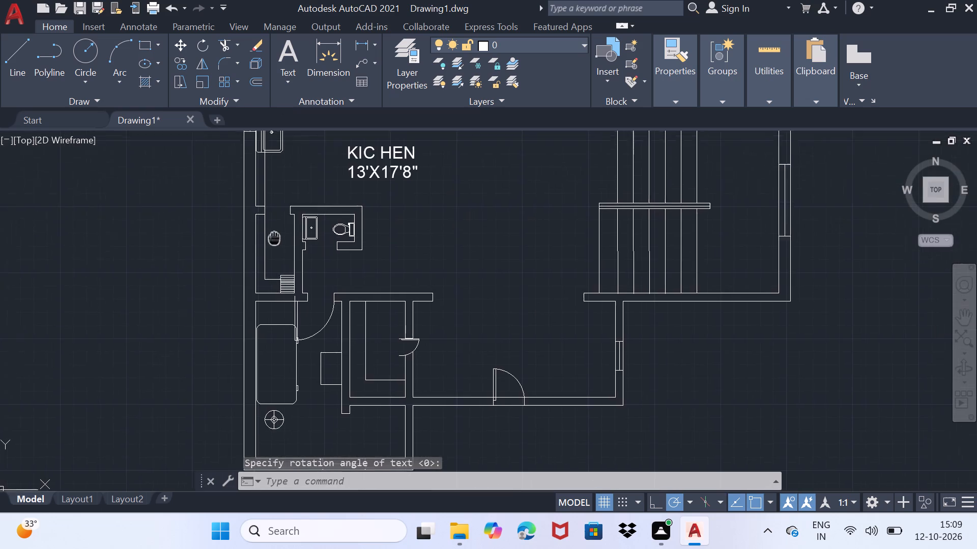
middle_drag(274, 238, 195, 291)
scroll(218, 263, up, 1)
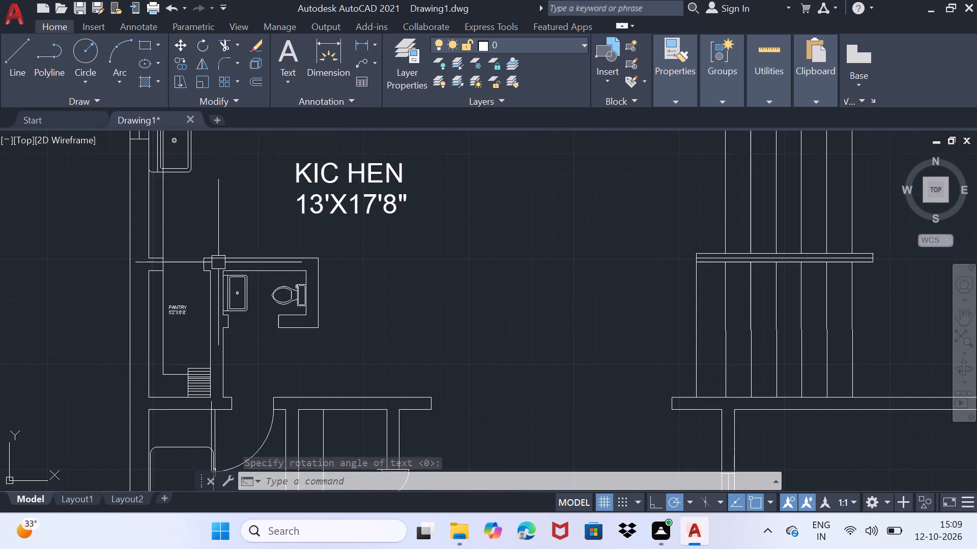
middle_drag(216, 253, 136, 546)
scroll(170, 381, down, 2)
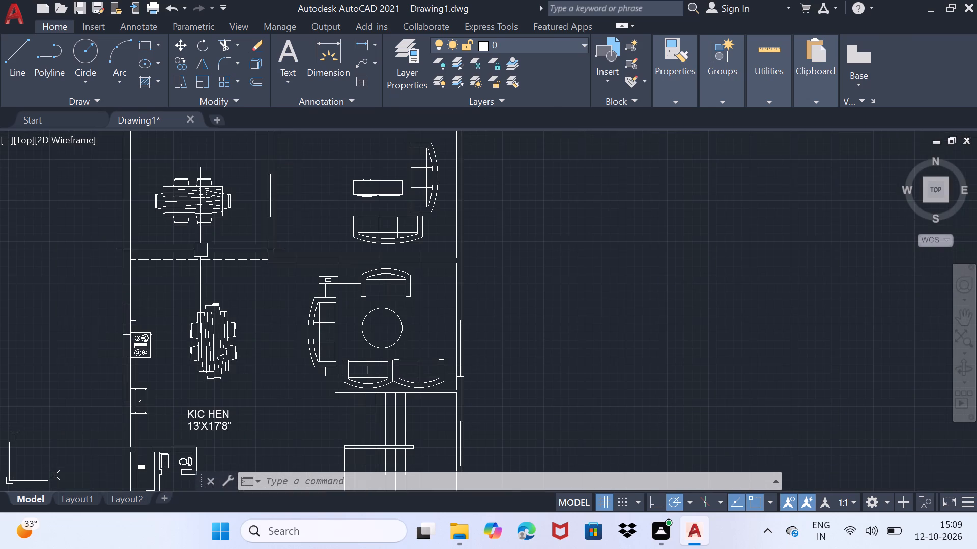
middle_drag(200, 249, 180, 383)
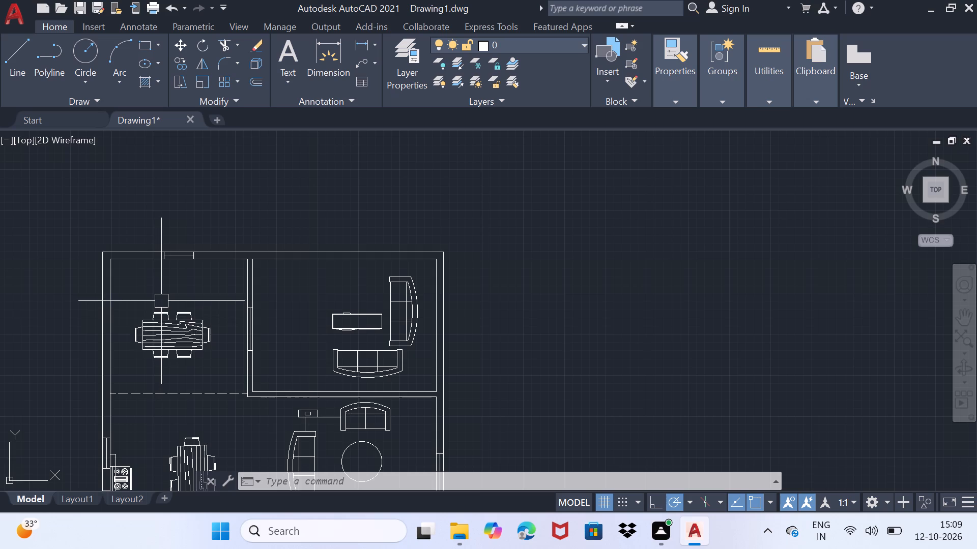
scroll(161, 300, up, 1)
middle_drag(168, 288, 175, 281)
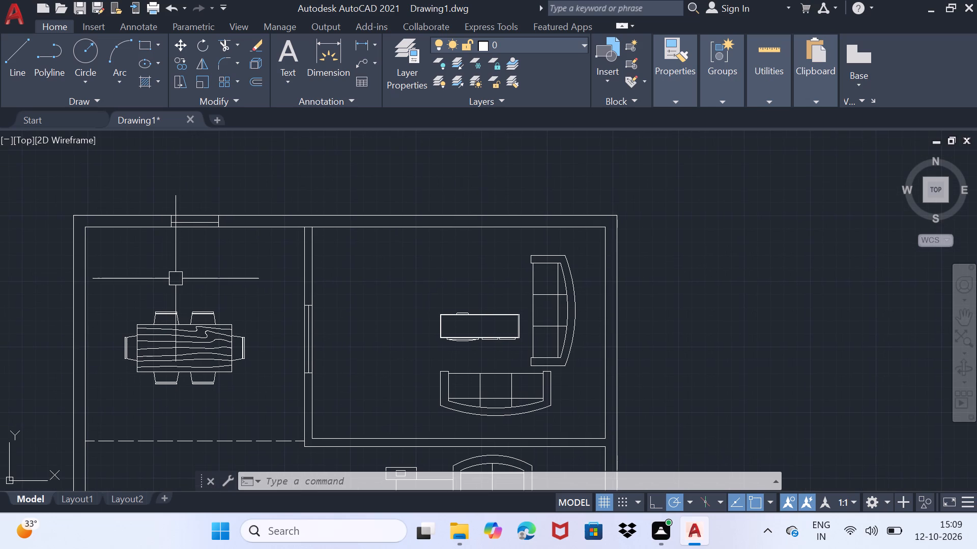
text(TEXT)
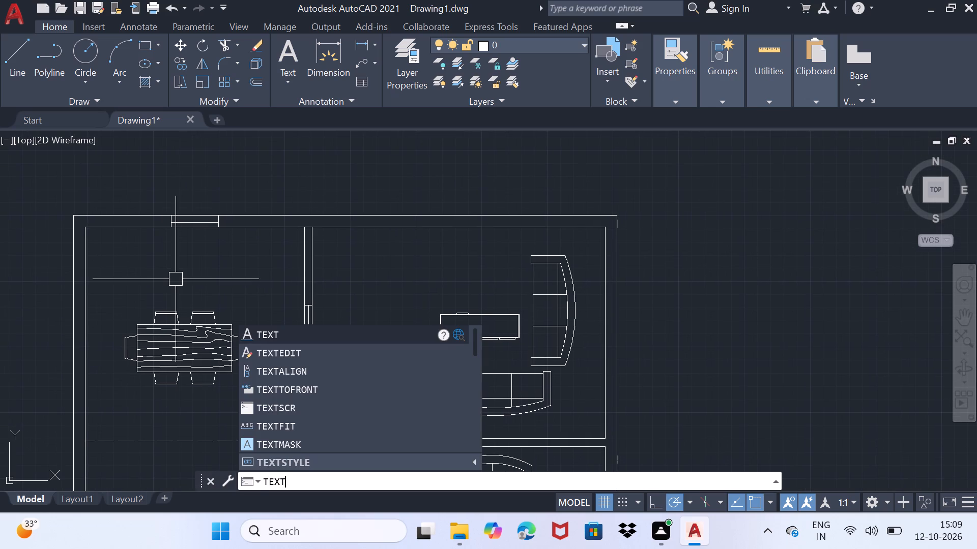
key(Return)
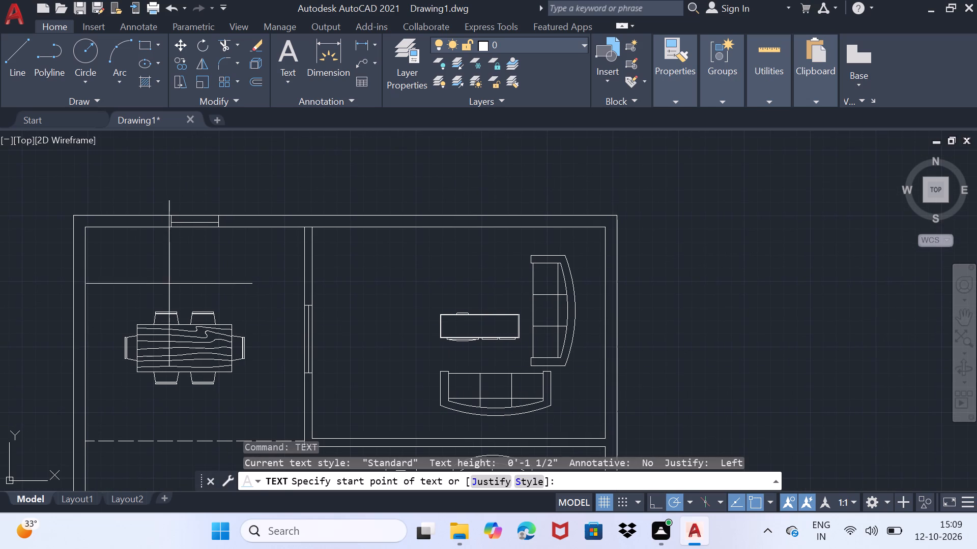
click(150, 268)
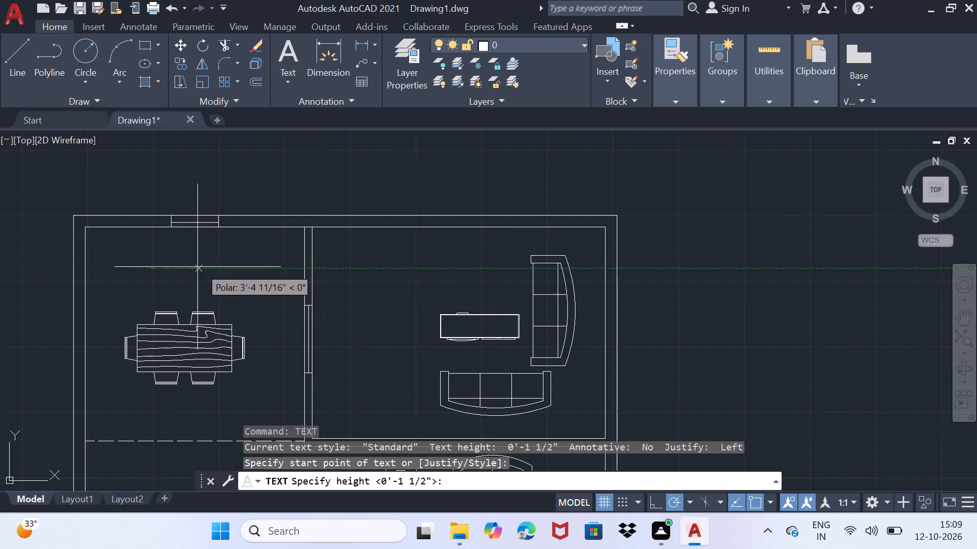
click(167, 269)
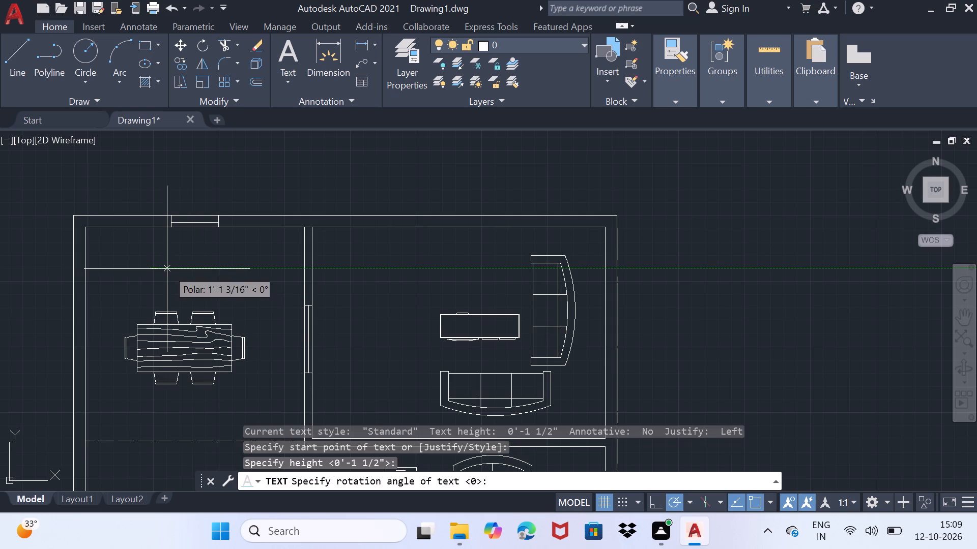
click(167, 269)
click(168, 269)
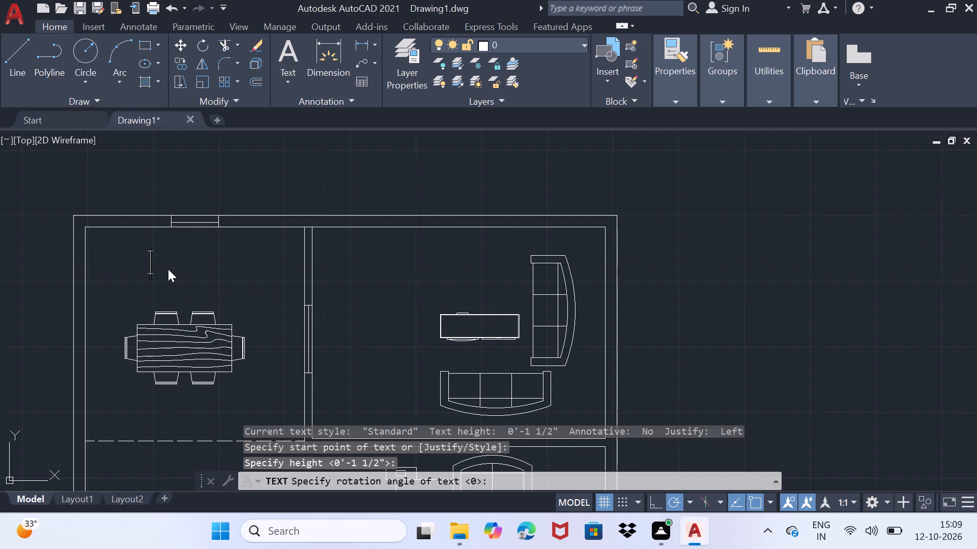
text(DI)
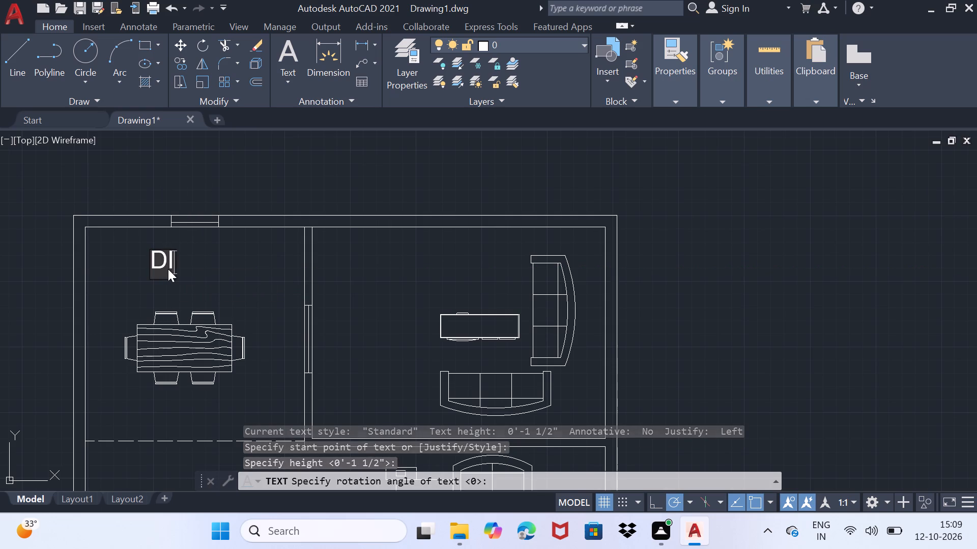
text(NING)
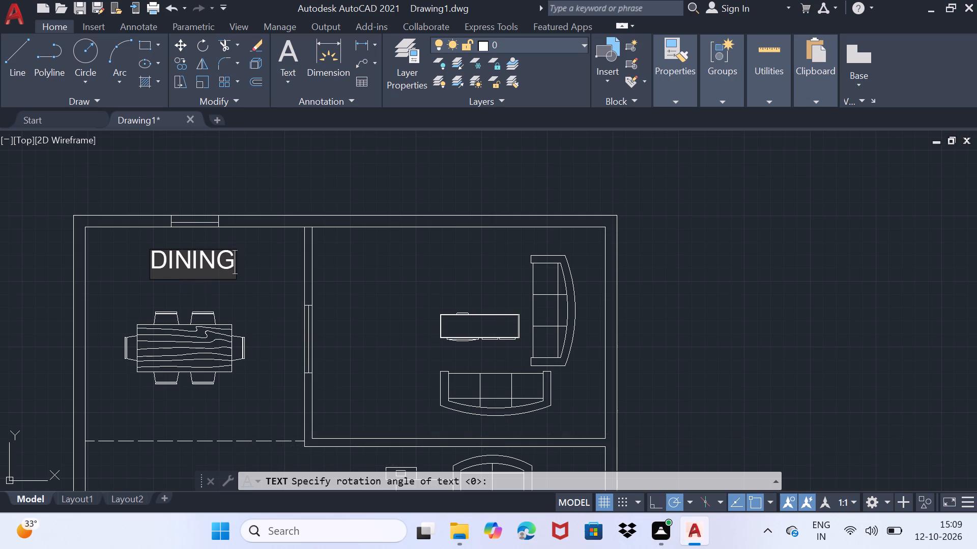
key(space)
text(ROOM)
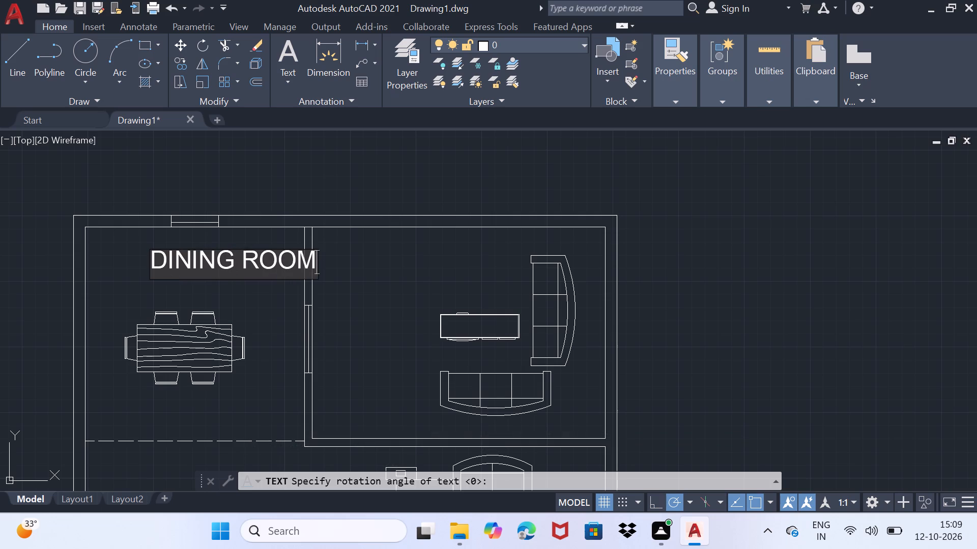
key(Return)
key(1)
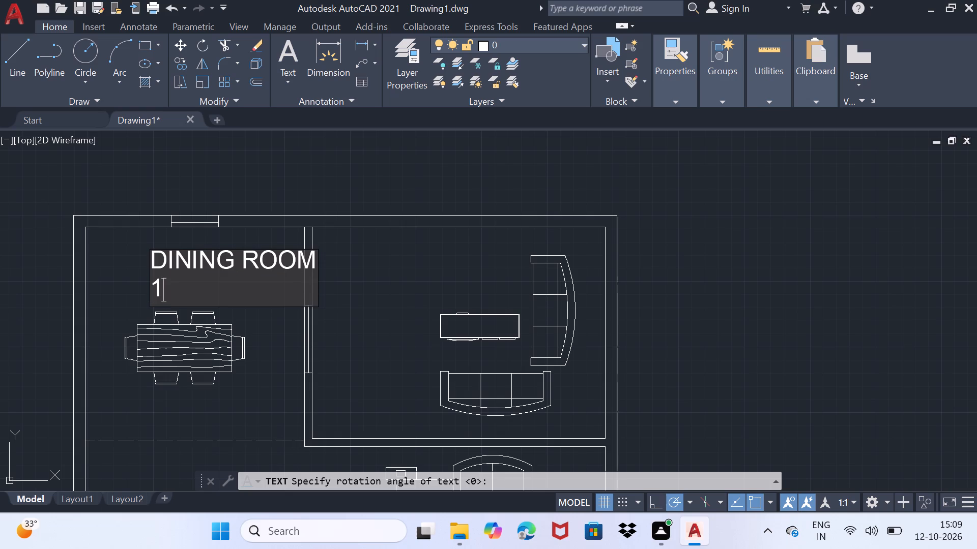
key(4)
key(apostrophe)
key(8)
key(shift+quotedbl)
key(x)
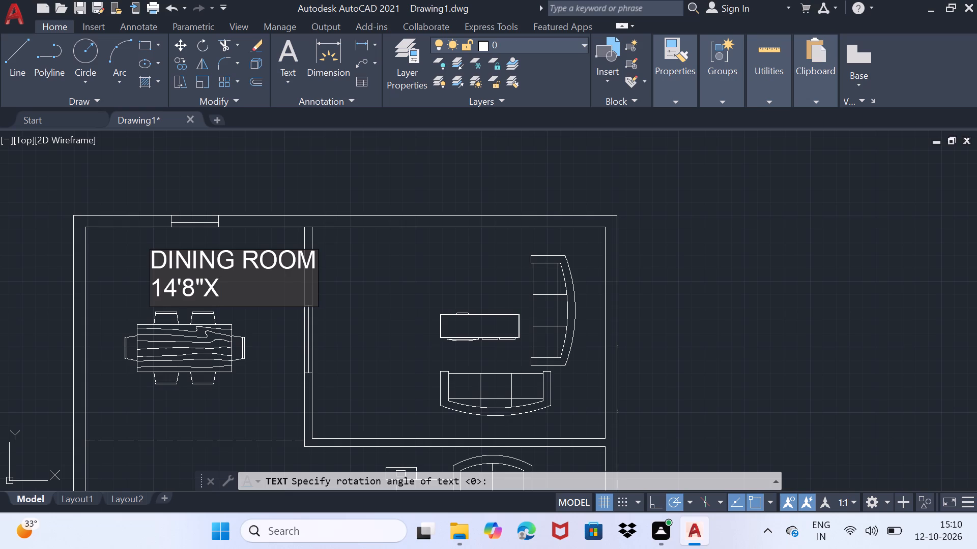
text(10)
key(apostrophe)
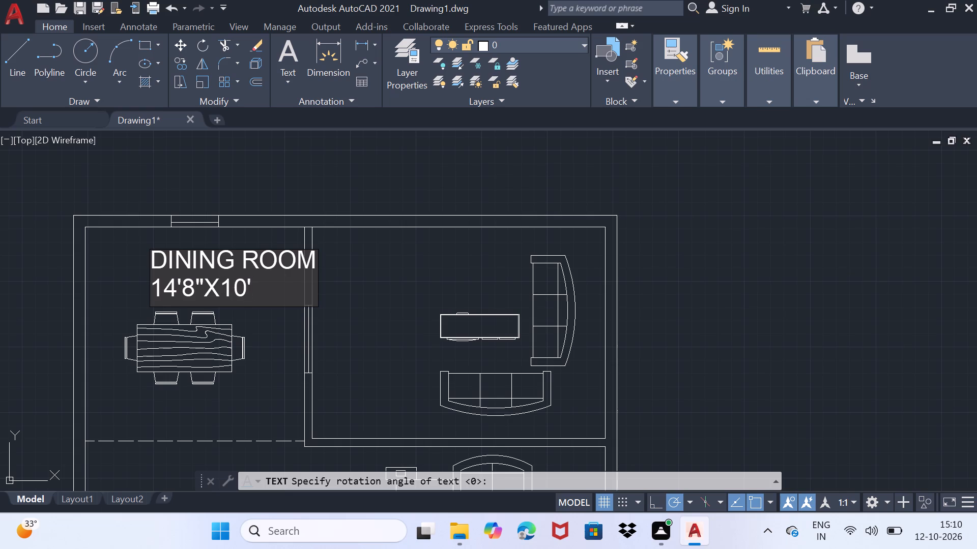
text(0")
key(Return)
key(Return)
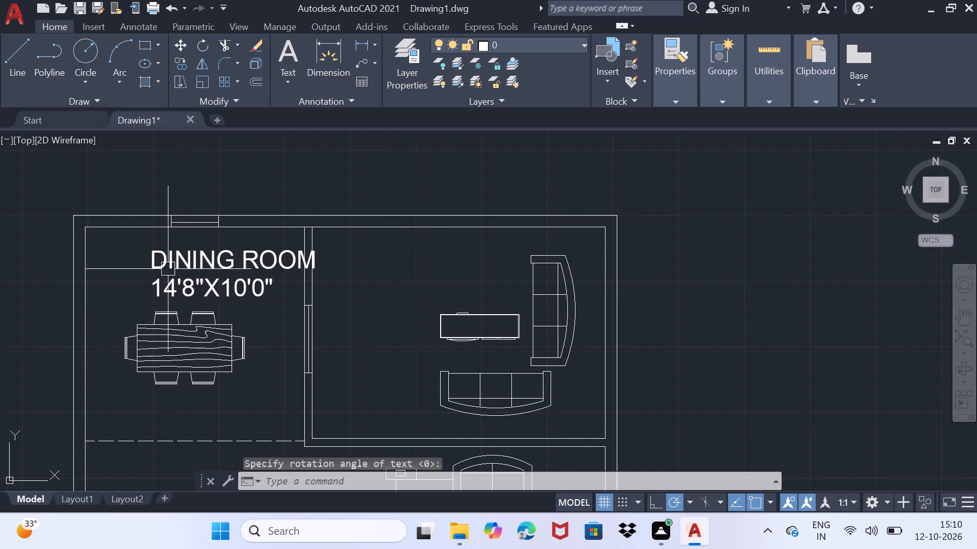
Move both lines of the dining room label straight west so they sit inside the room, clear of the partition wall.
click(166, 265)
click(169, 288)
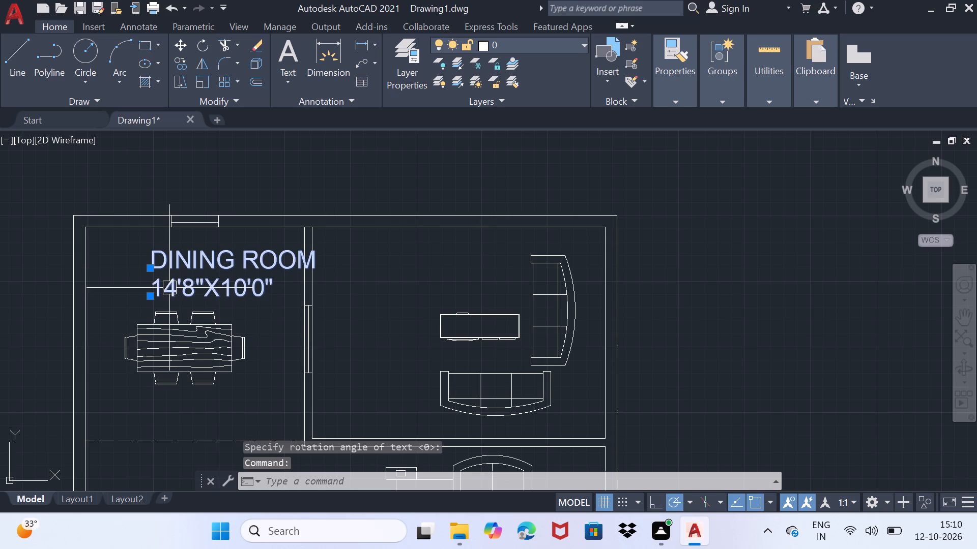
key(m)
key(Return)
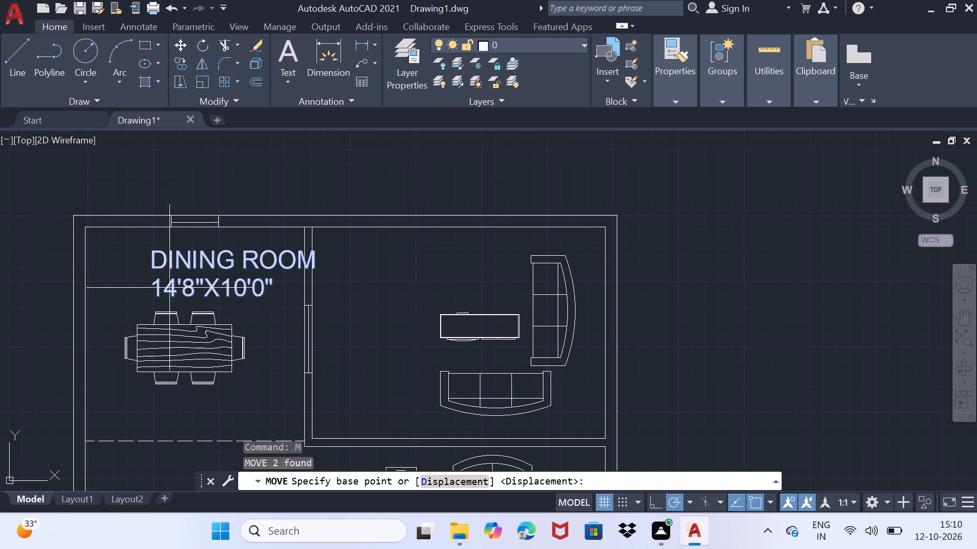
click(169, 288)
click(154, 290)
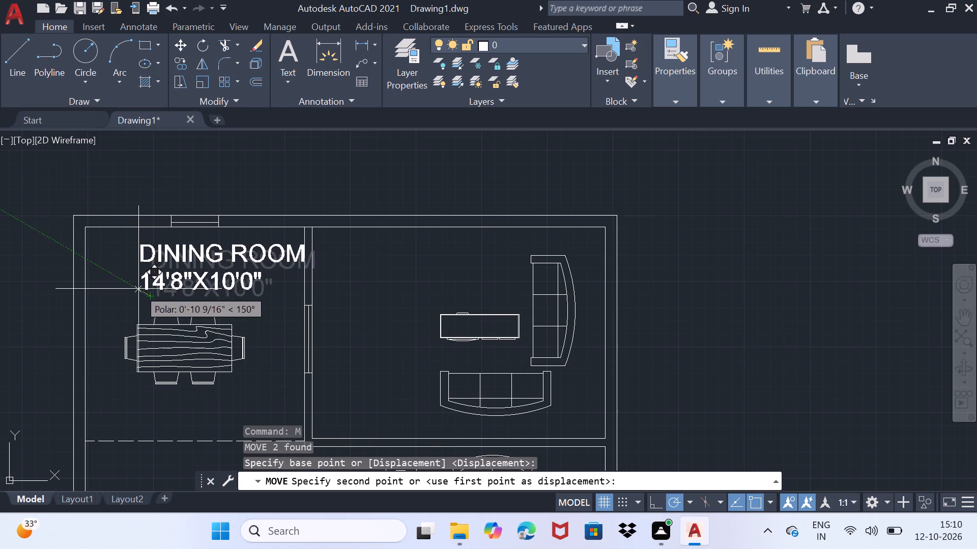
click(123, 297)
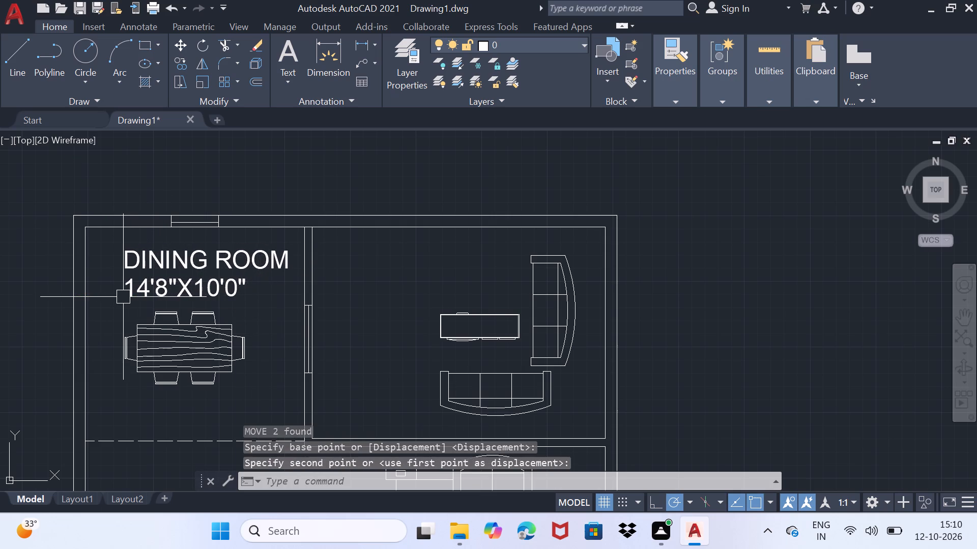
key(space)
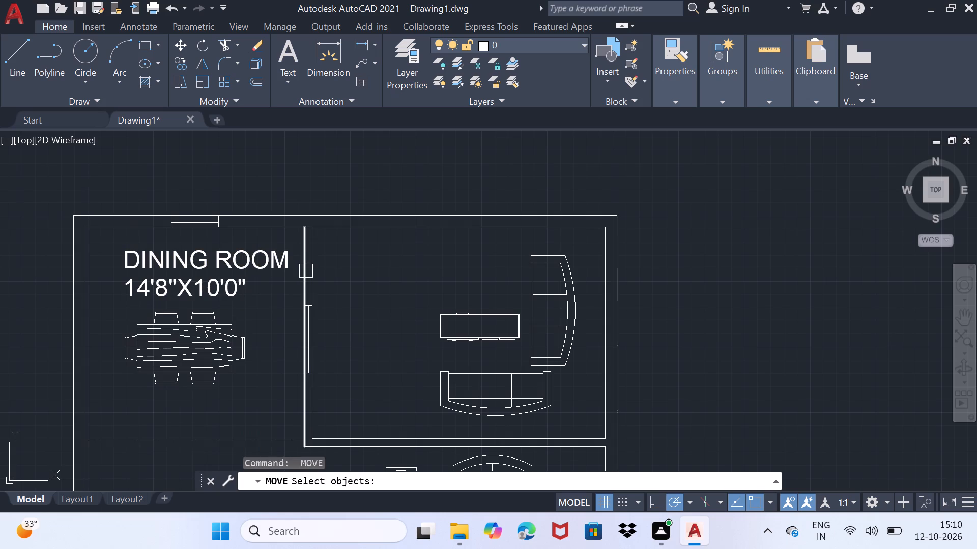
key(Escape)
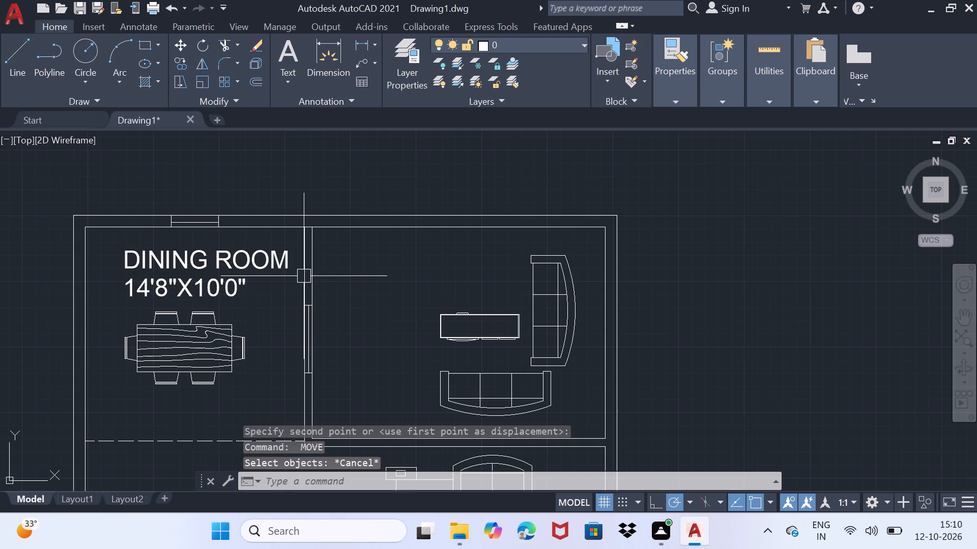
Place a horizontal two-line text label about 1'-0 3/4" high in the northwest part of the northeast room, reading "TERRACE" and "15'6"X10'0"".
text(TEXT)
key(Return)
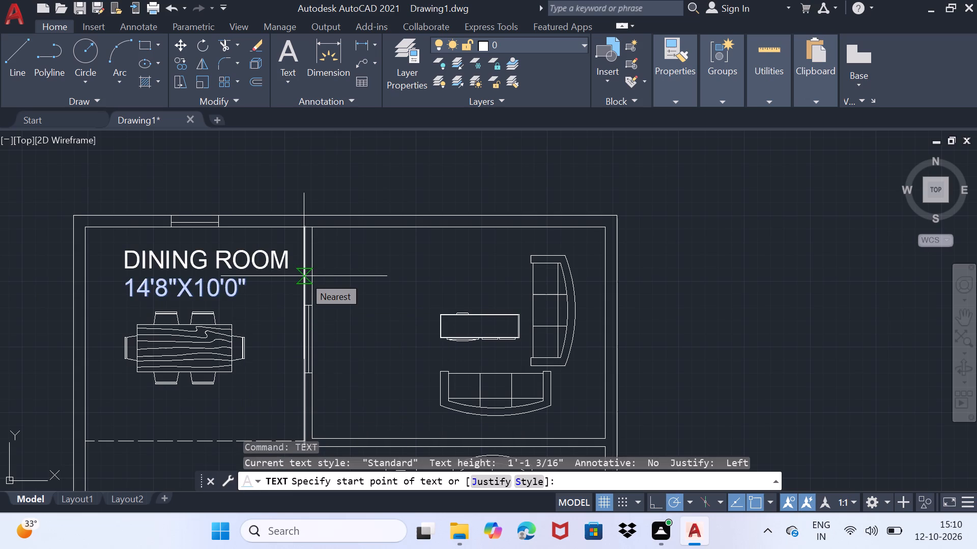
click(334, 273)
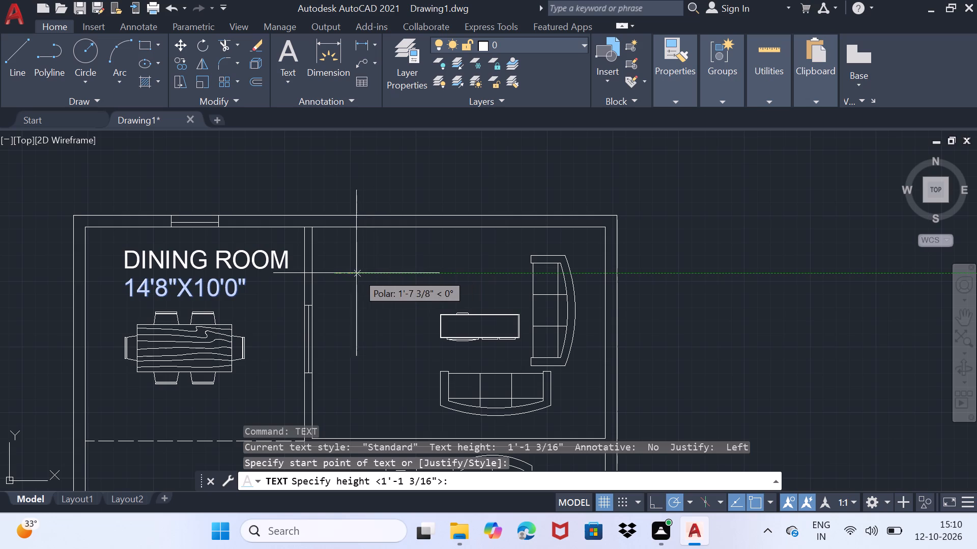
click(351, 273)
click(357, 273)
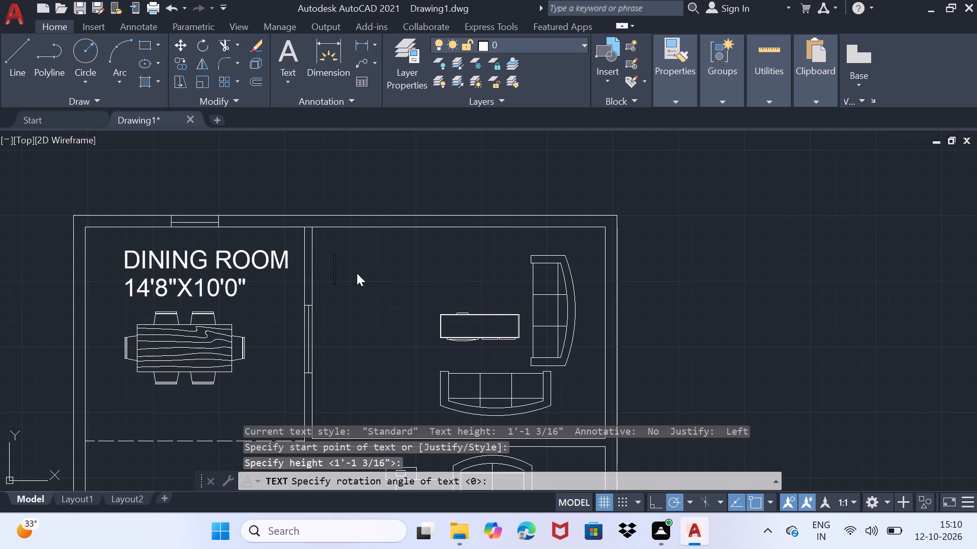
text(TE)
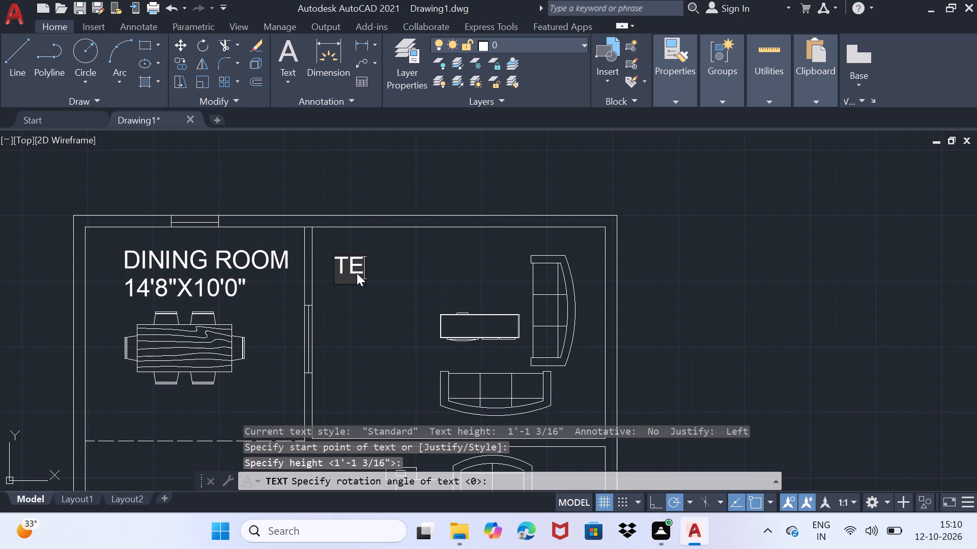
text(RR)
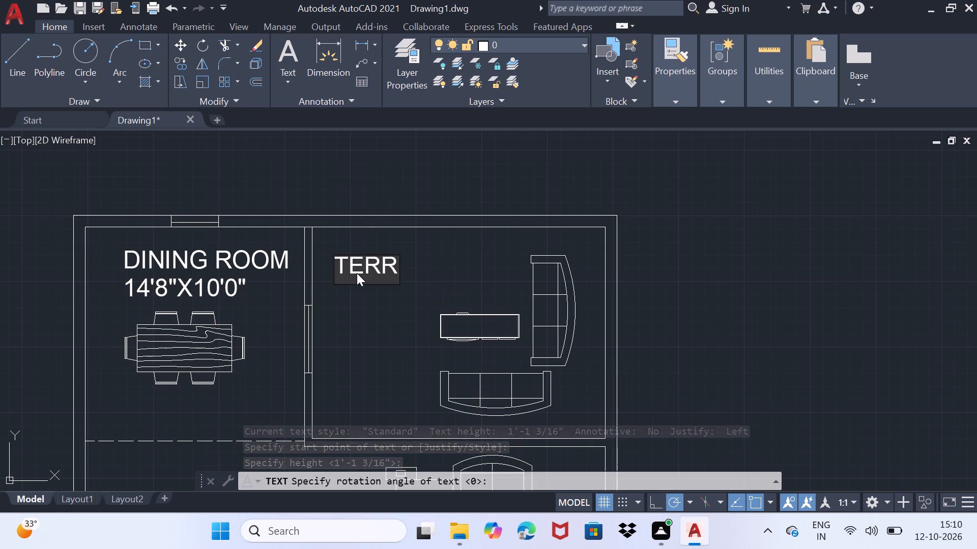
text(ACE)
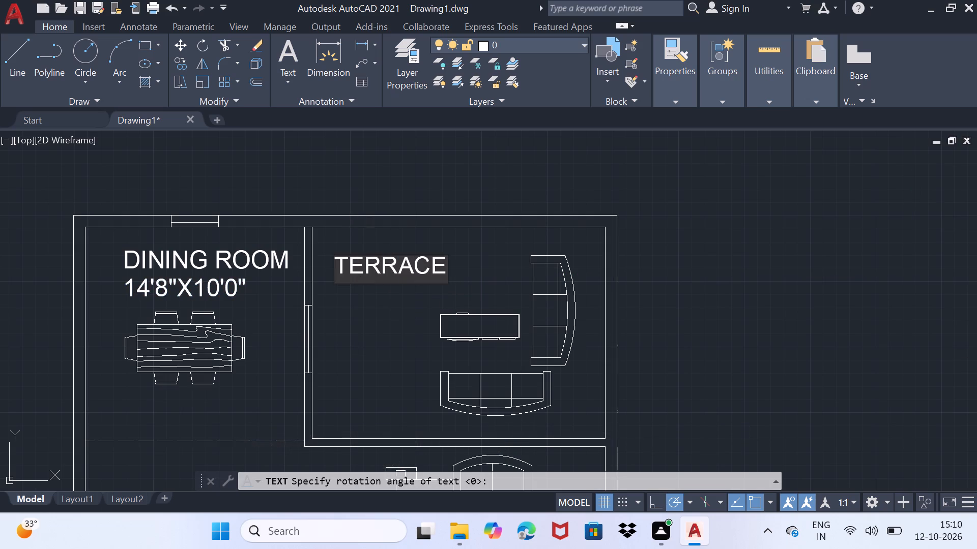
key(Return)
text(15)
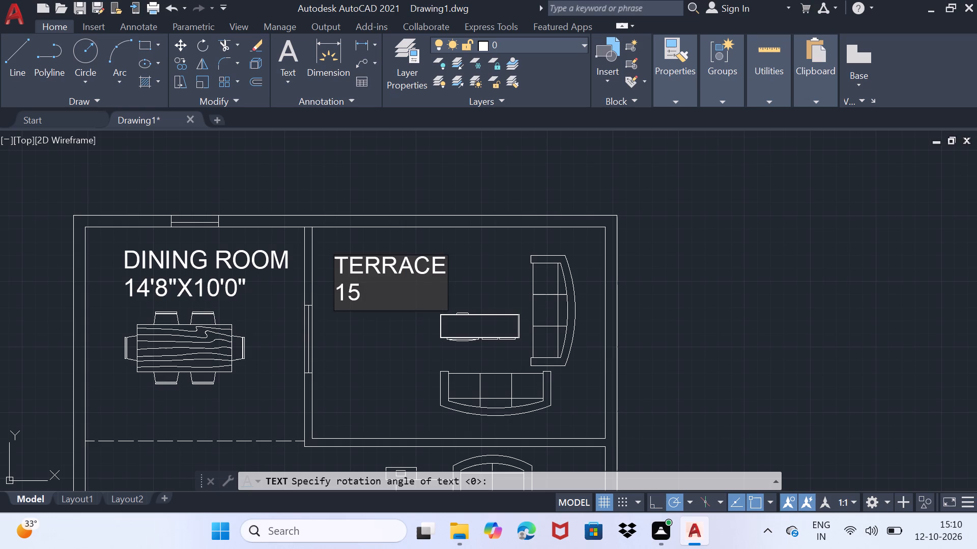
key(apostrophe)
key(6)
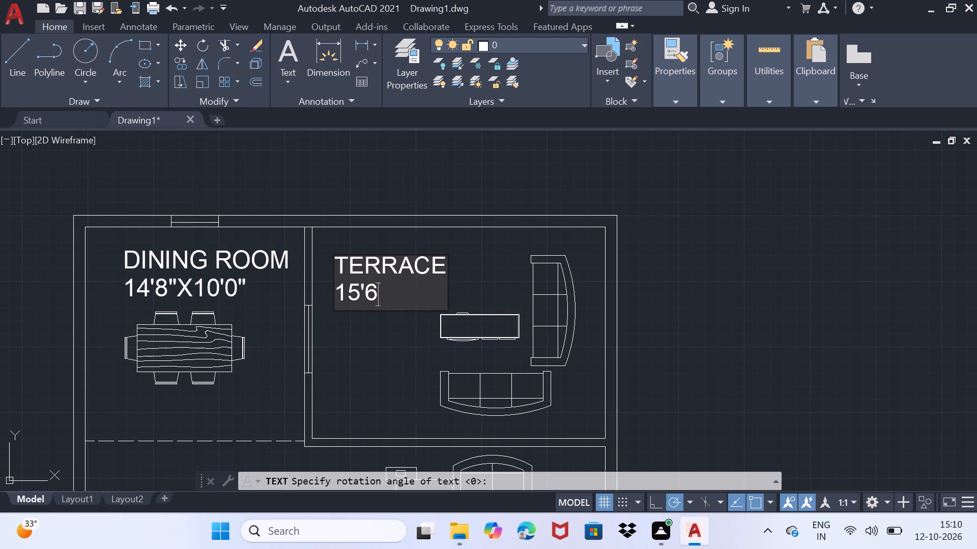
key(shift+quotedbl)
key(x)
text(10)
key(apostrophe)
key(0)
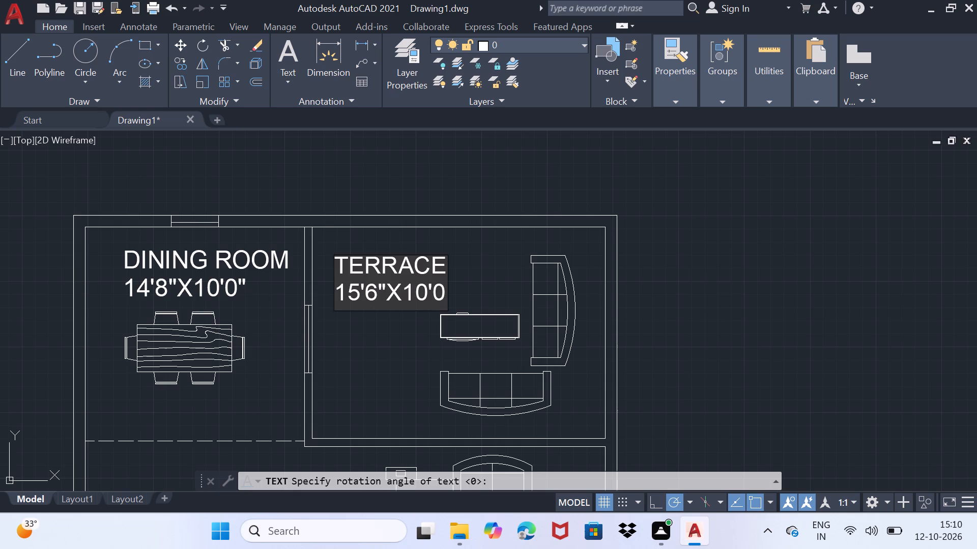
key(shift+quotedbl)
key(Return)
key(Return)
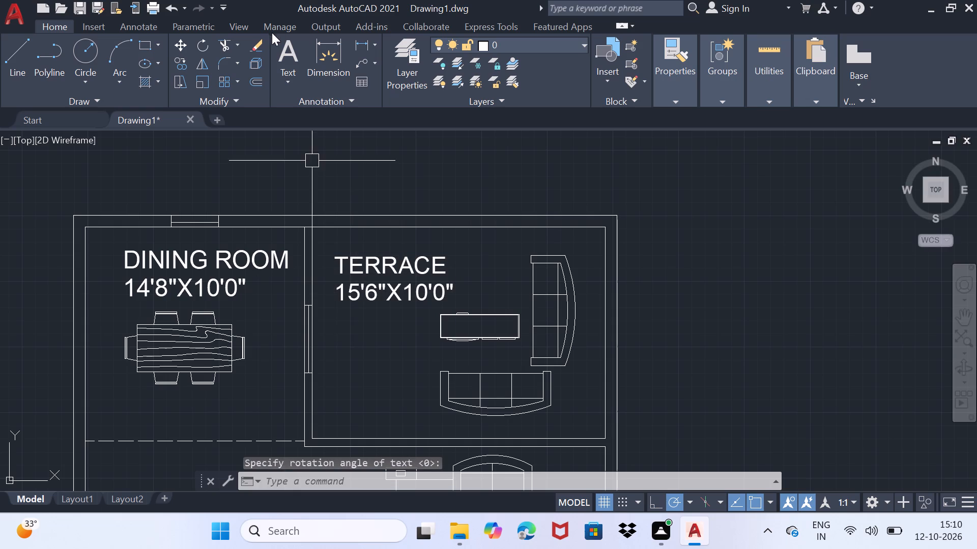
Place a horizontal text label about 1' high between the dining table and the dashed line south of it, reading "CATHEDRAL CEILING".
scroll(213, 286, down, 3)
middle_drag(231, 369, 251, 233)
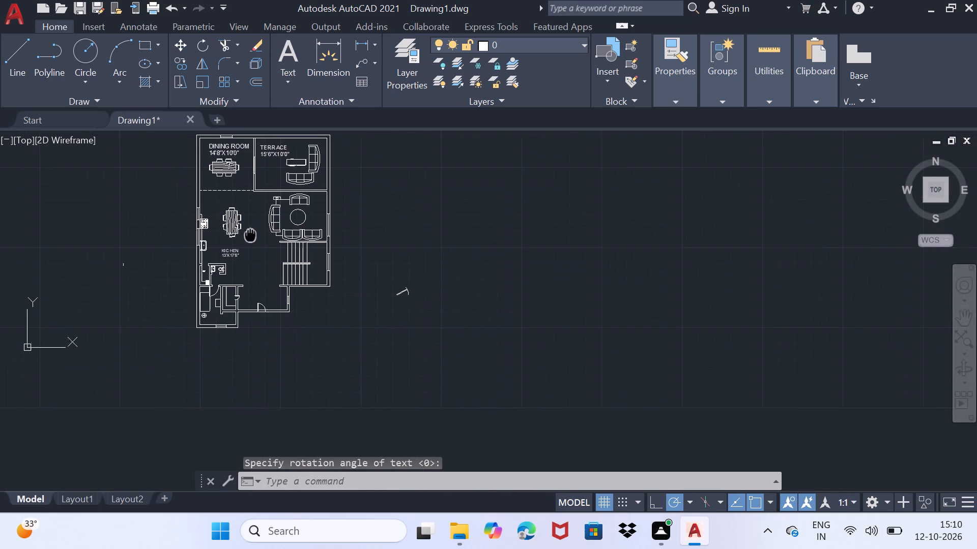
middle_drag(251, 233, 277, 367)
scroll(257, 335, up, 3)
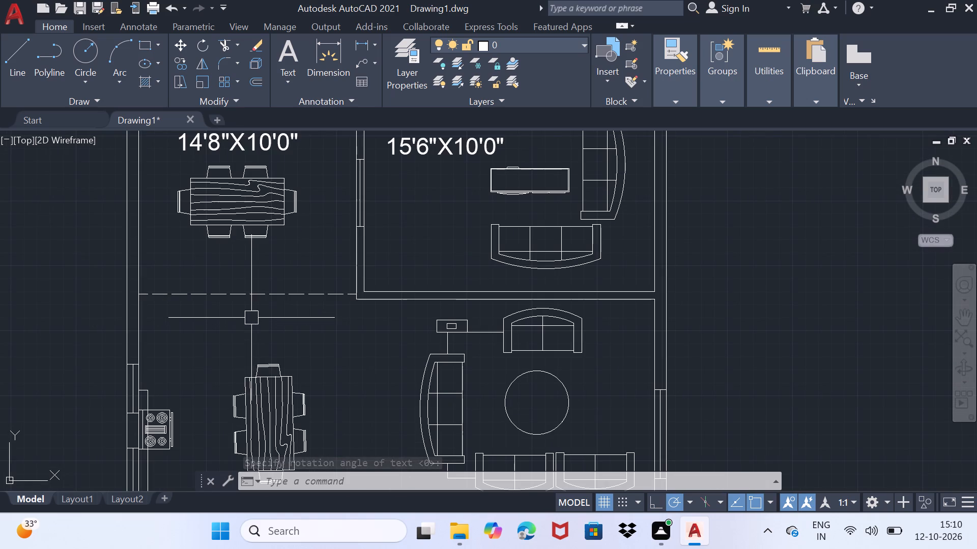
text(TEXT)
key(Return)
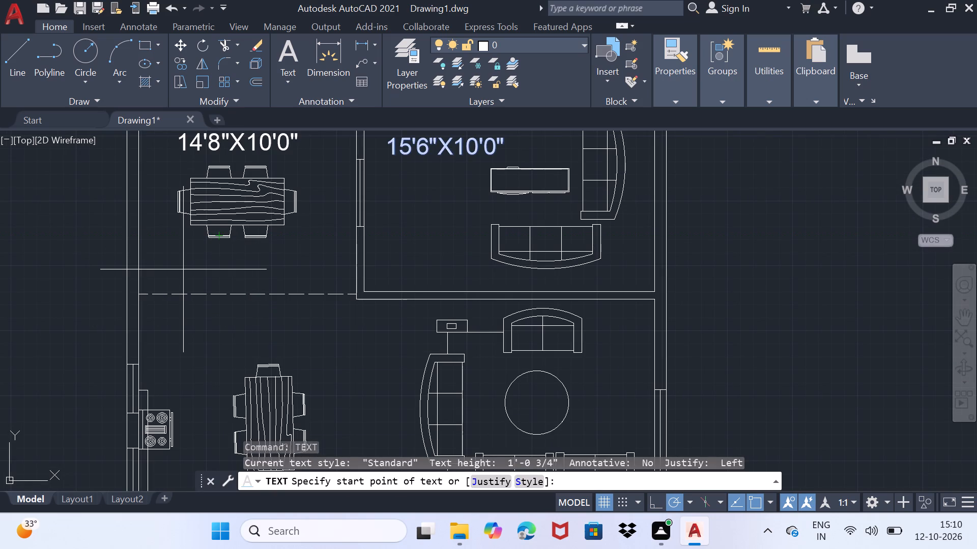
click(164, 272)
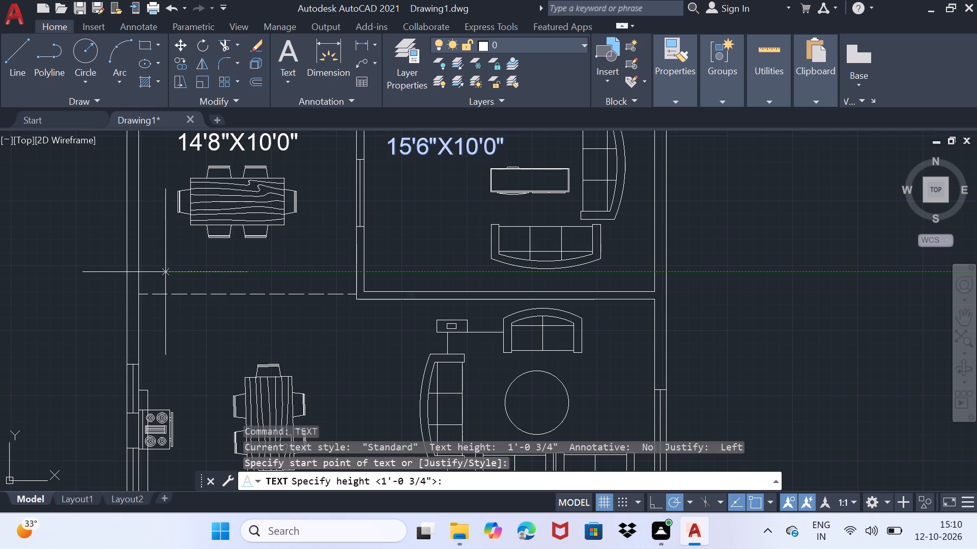
click(180, 273)
click(180, 273)
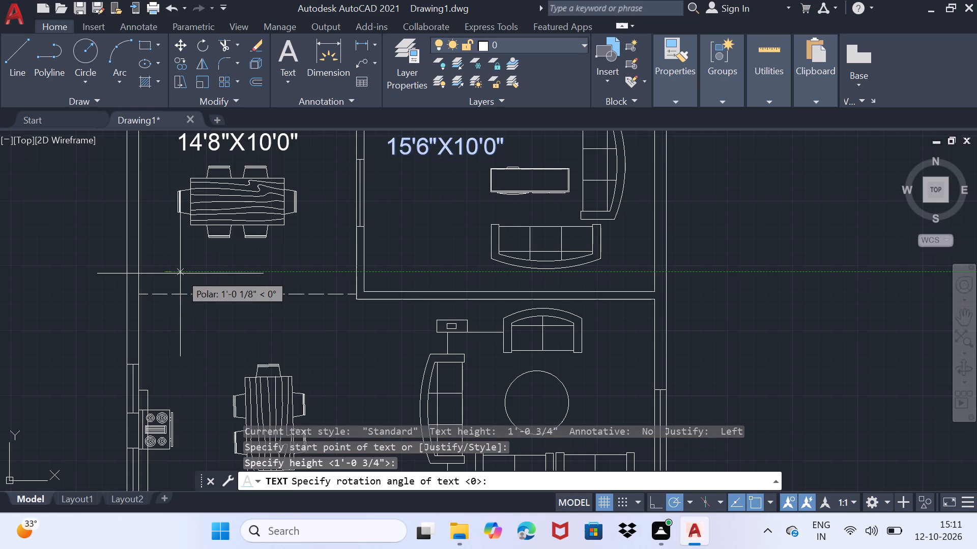
click(180, 273)
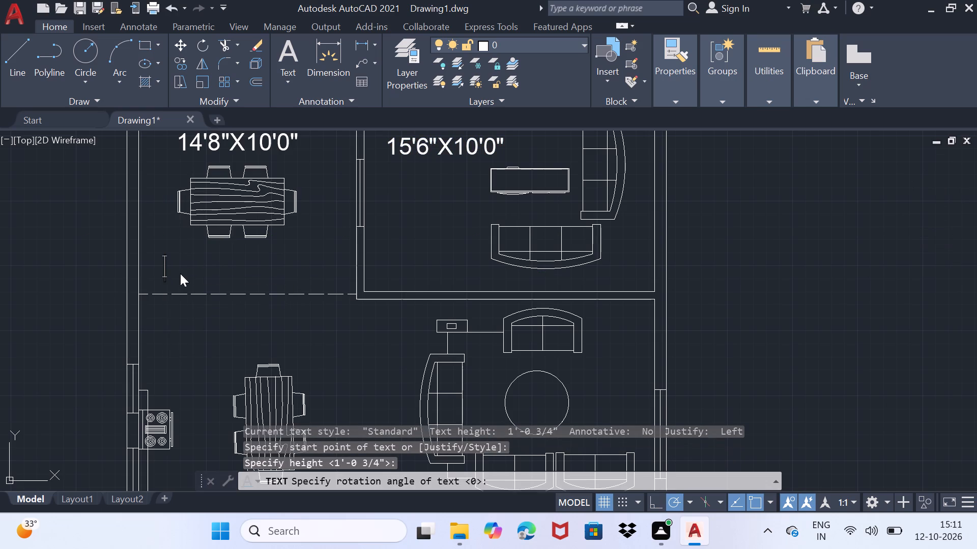
text(CA)
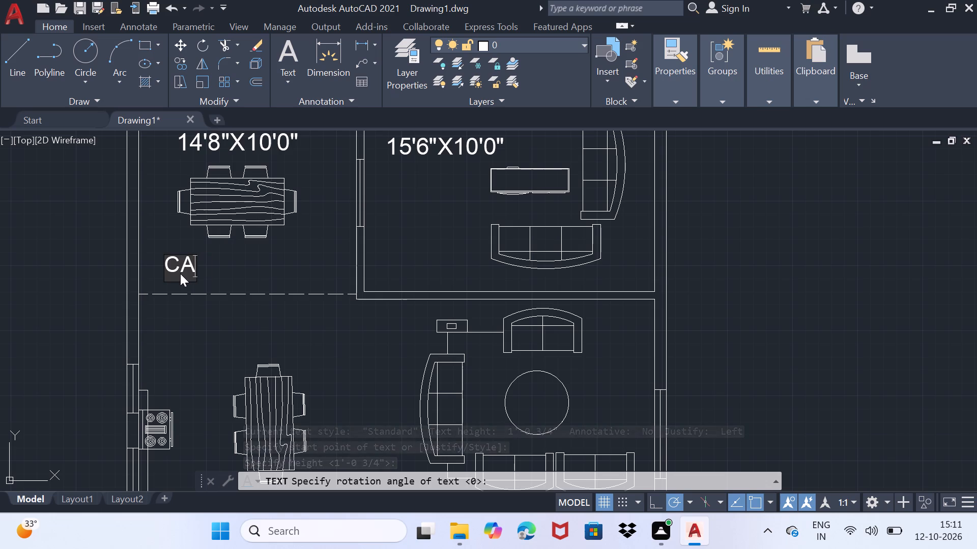
text(TH)
text(ED)
text(RAL)
key(space)
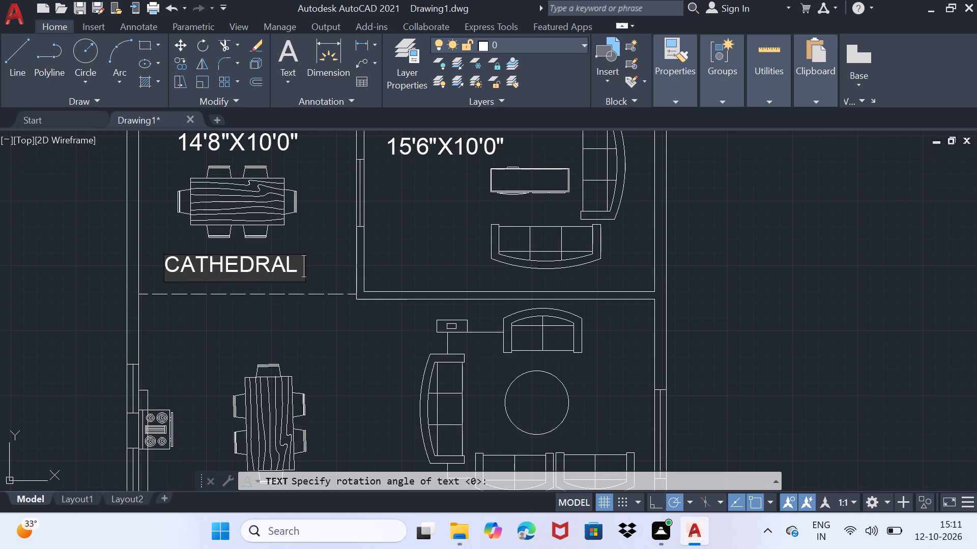
text(CE)
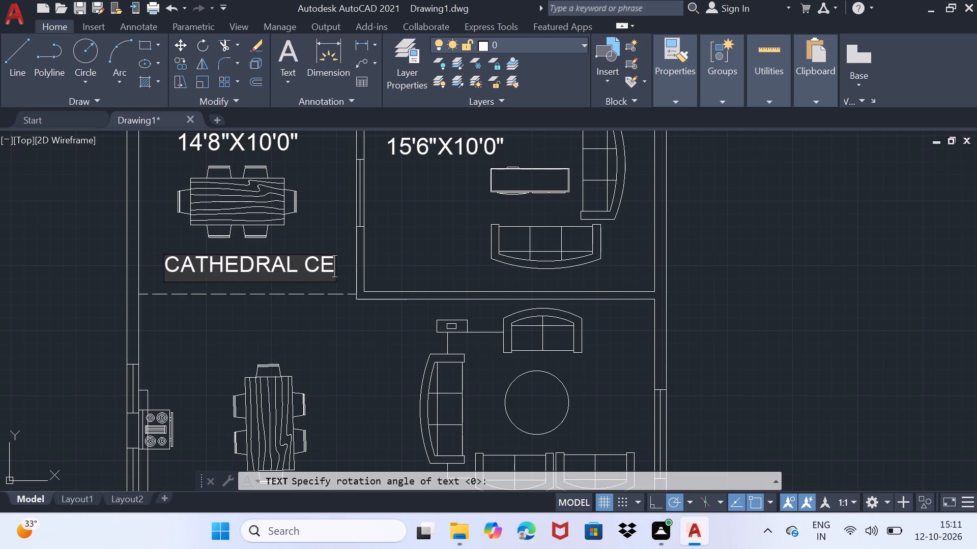
text(ILING)
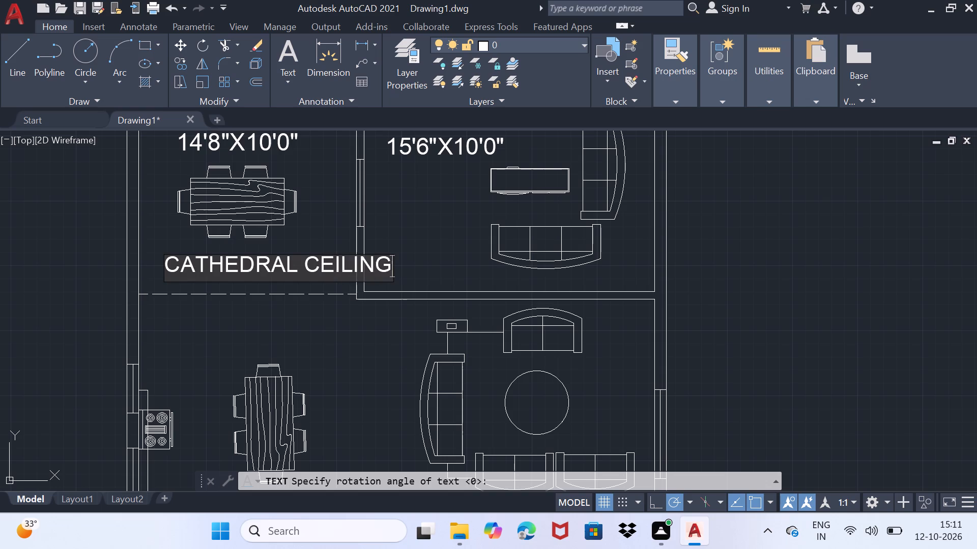
key(space)
key(space)
key(space)
key(space)
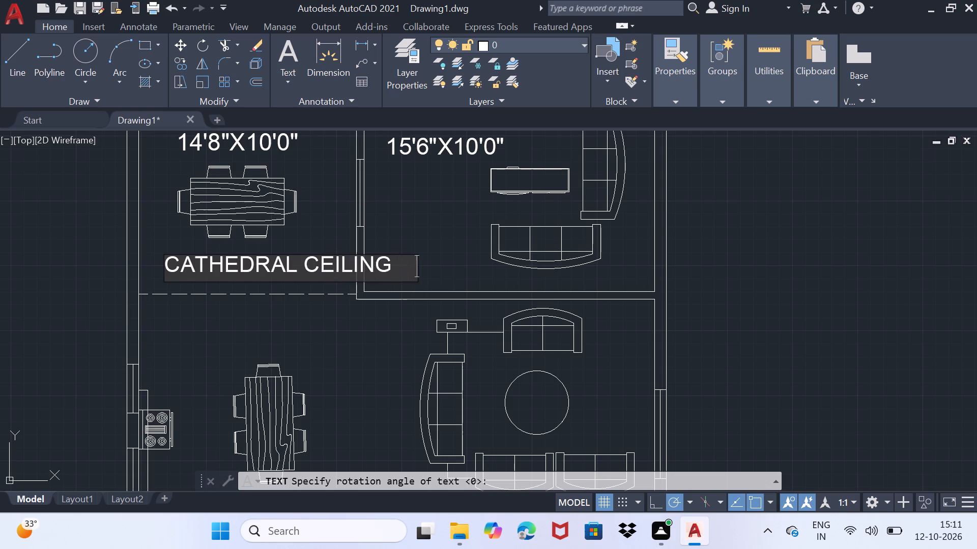
key(Return)
key(Return)
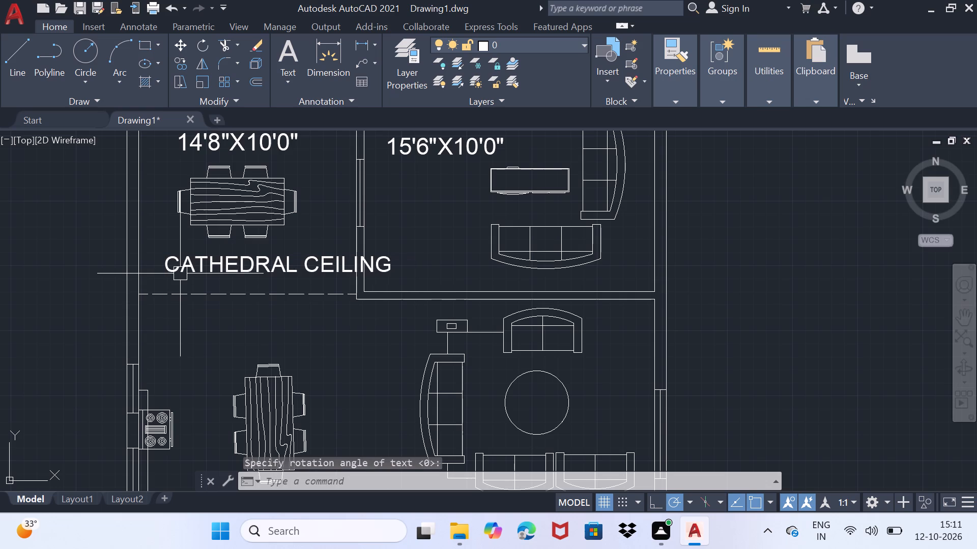
Move the "CATHEDRAL CEILING" label west so it starts at the inner face of the dining room's west wall.
click(181, 264)
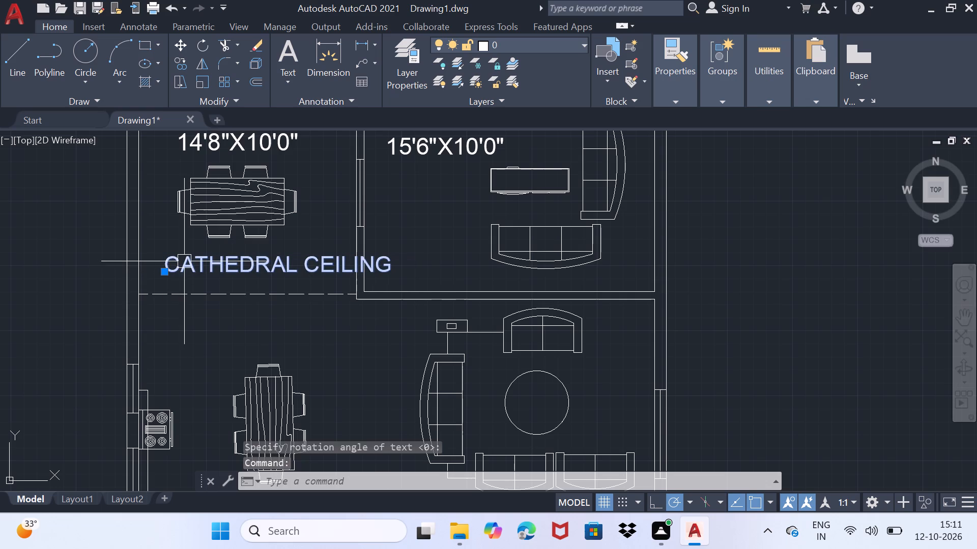
key(m)
key(Return)
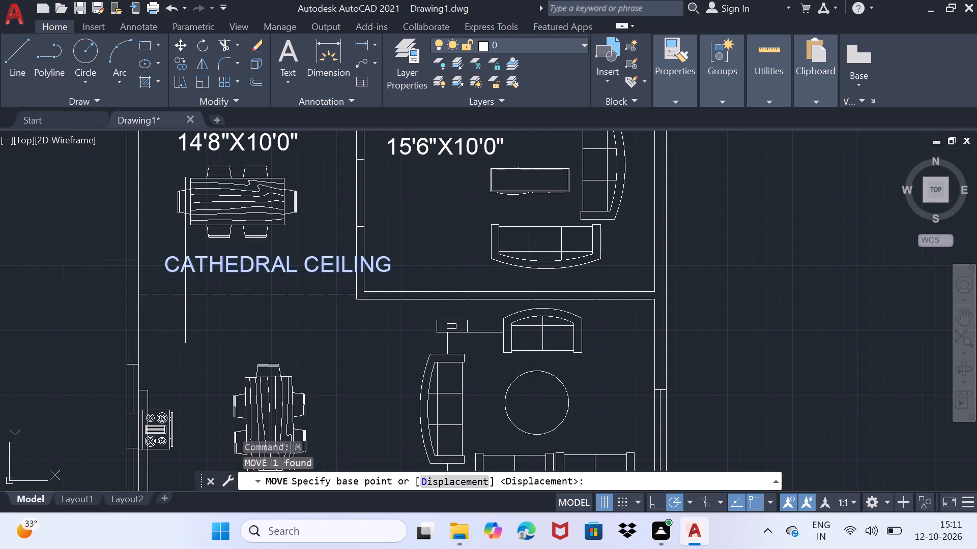
click(166, 266)
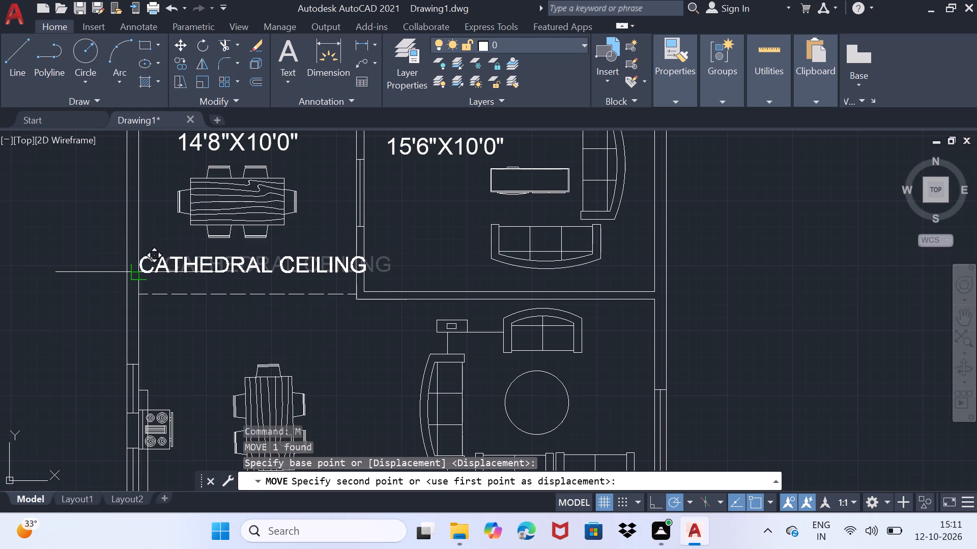
click(138, 275)
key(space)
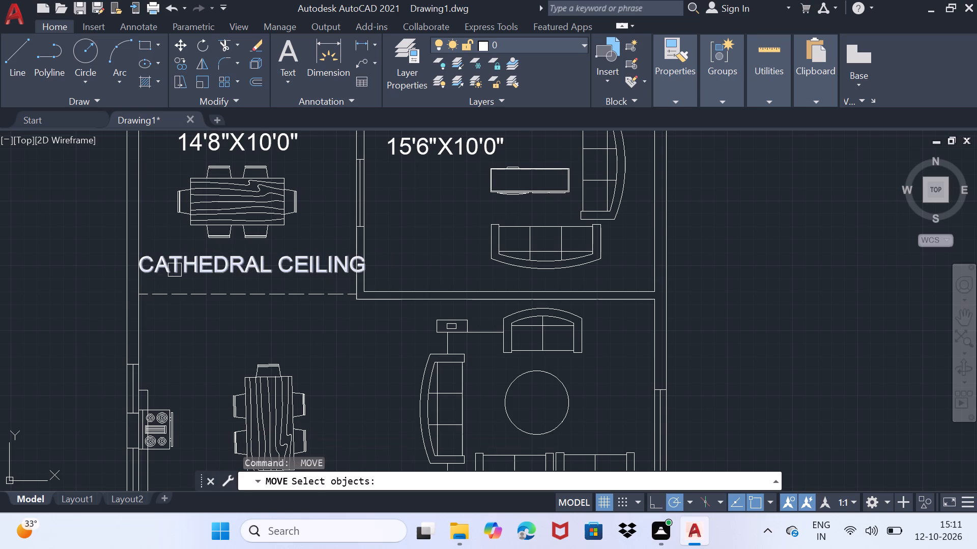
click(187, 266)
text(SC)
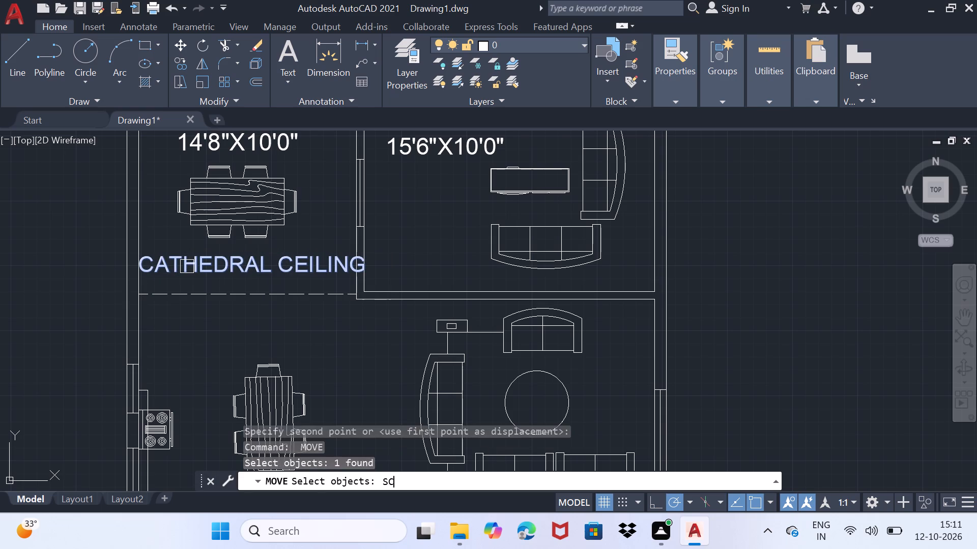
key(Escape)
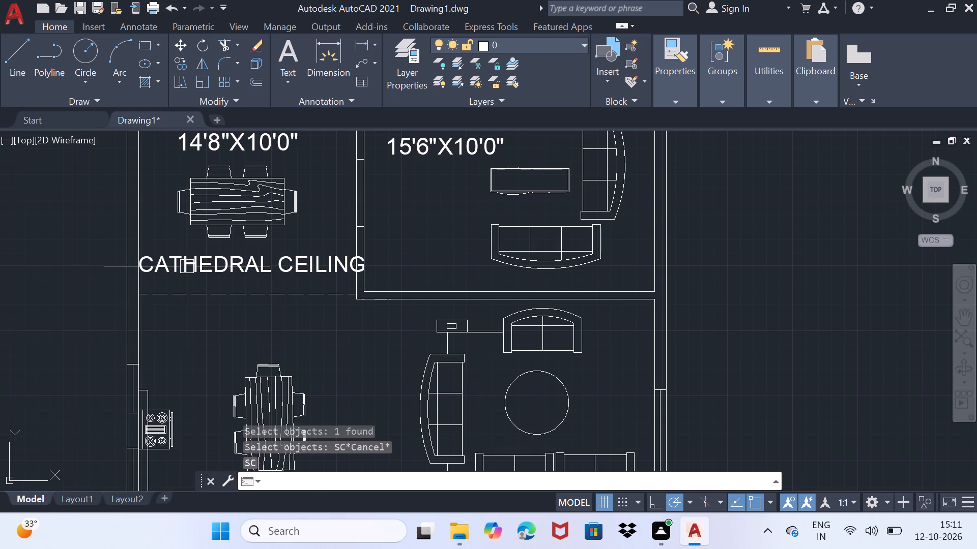
Scale down the "CATHEDRAL CEILING" label from its west end until it fits between the dining room's side walls.
text(SC)
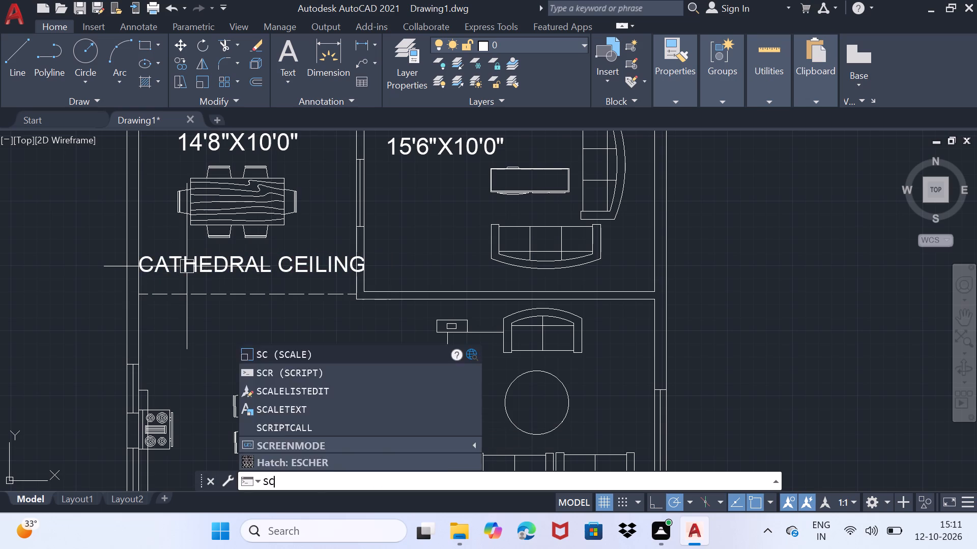
key(Return)
click(187, 266)
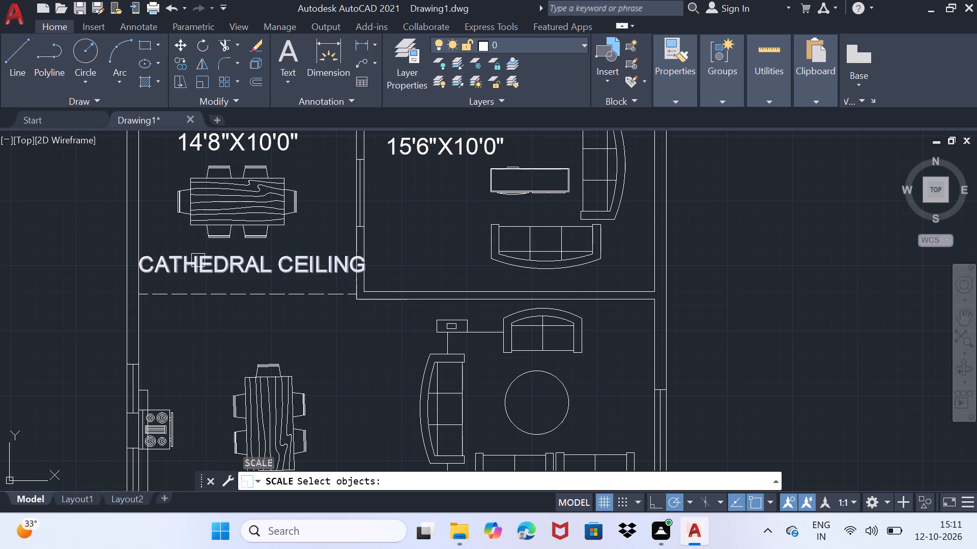
click(199, 266)
key(shift+Return)
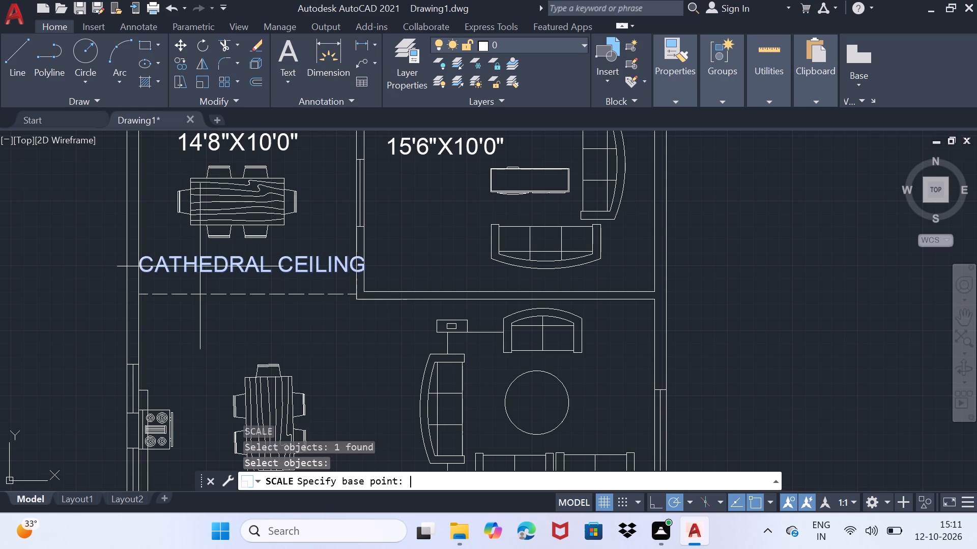
click(145, 271)
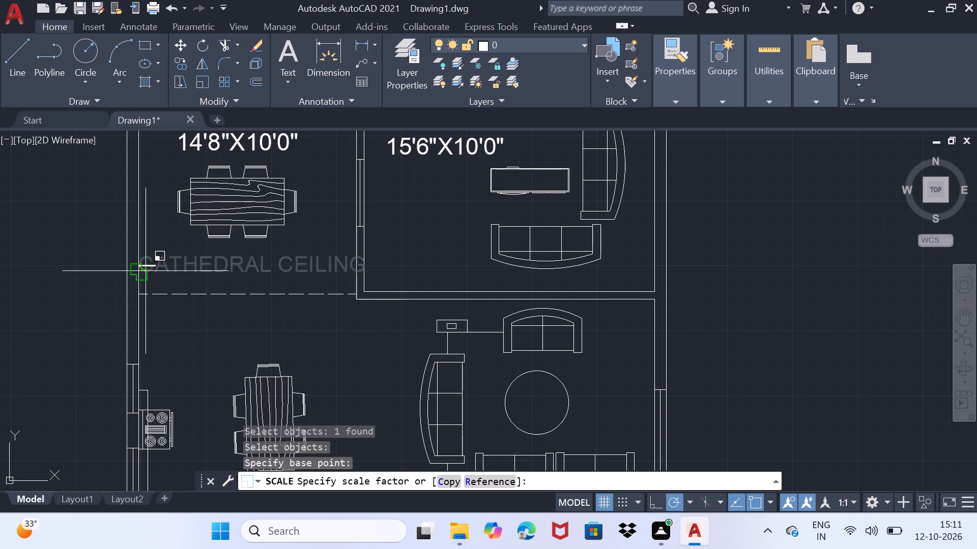
click(244, 270)
Move the "CATHEDRAL CEILING" label slightly east so it sits clear of both dining room side walls.
scroll(219, 271, up, 1)
click(219, 271)
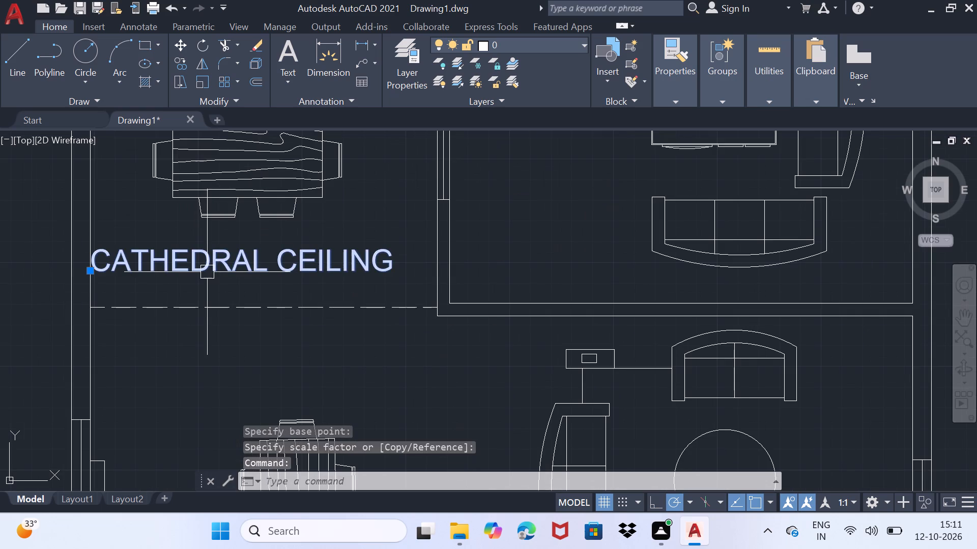
key(m)
key(Return)
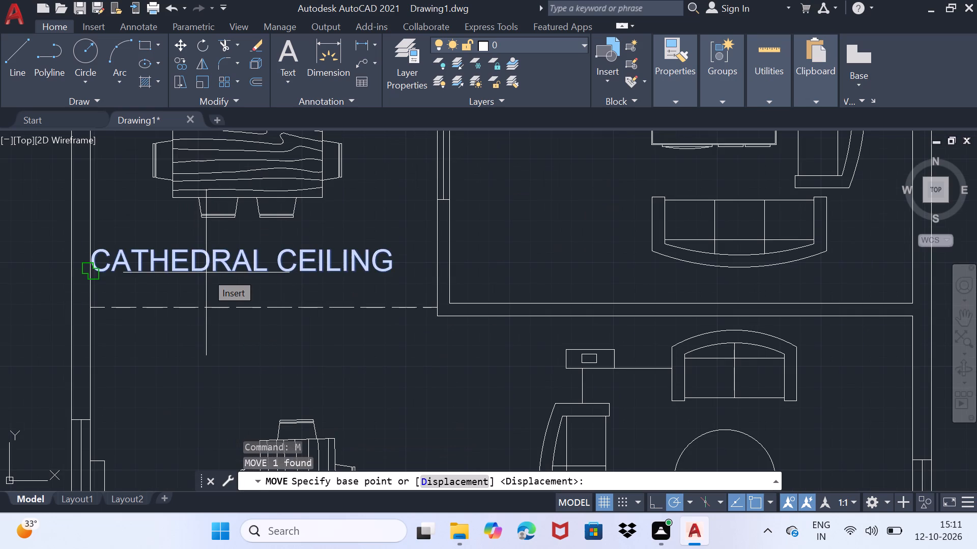
click(95, 271)
click(112, 277)
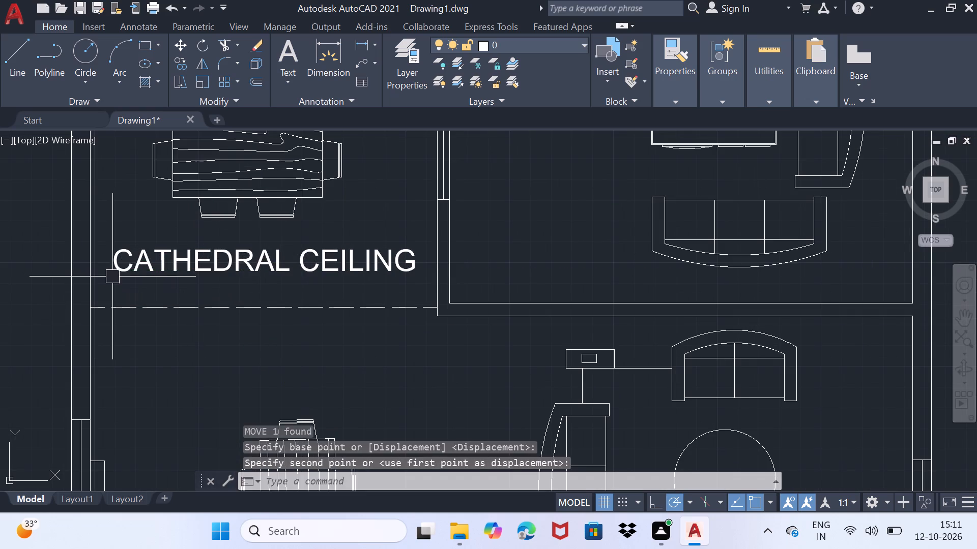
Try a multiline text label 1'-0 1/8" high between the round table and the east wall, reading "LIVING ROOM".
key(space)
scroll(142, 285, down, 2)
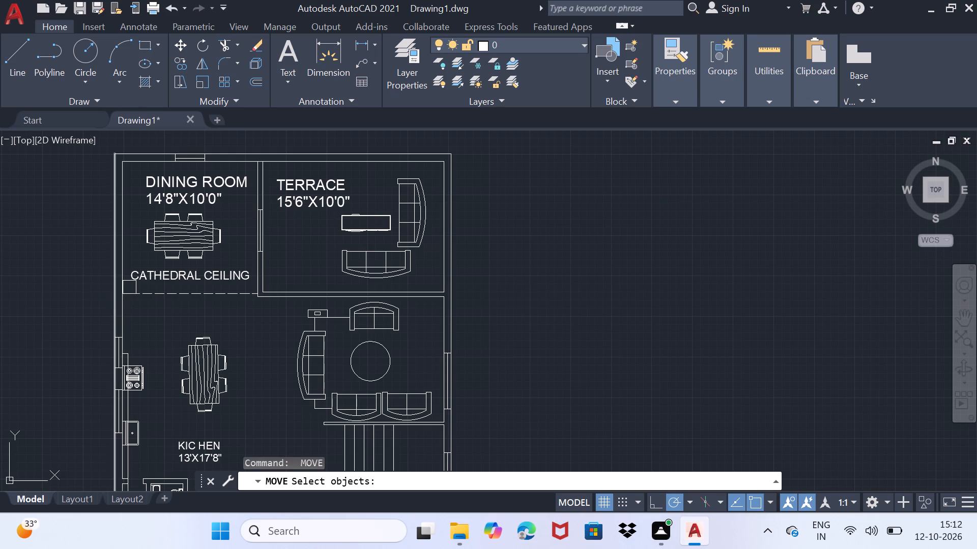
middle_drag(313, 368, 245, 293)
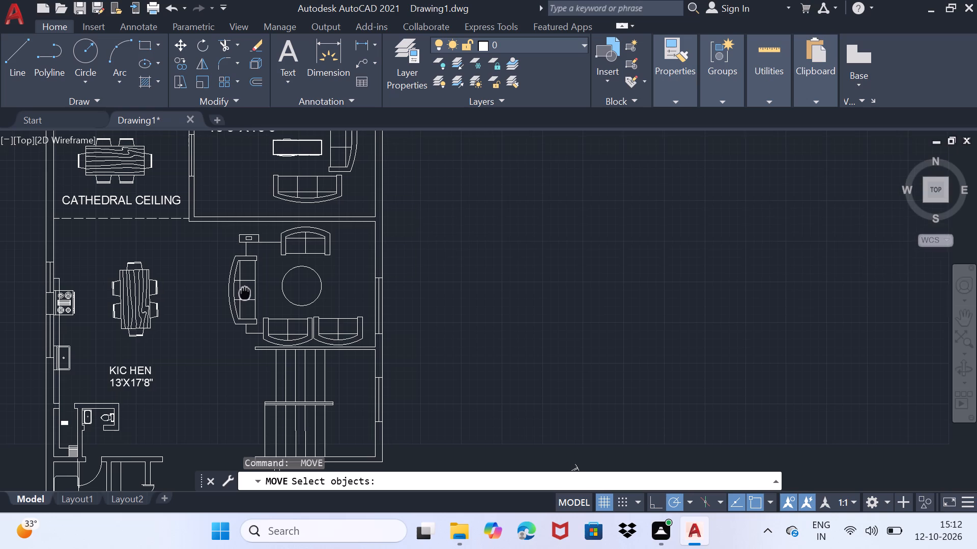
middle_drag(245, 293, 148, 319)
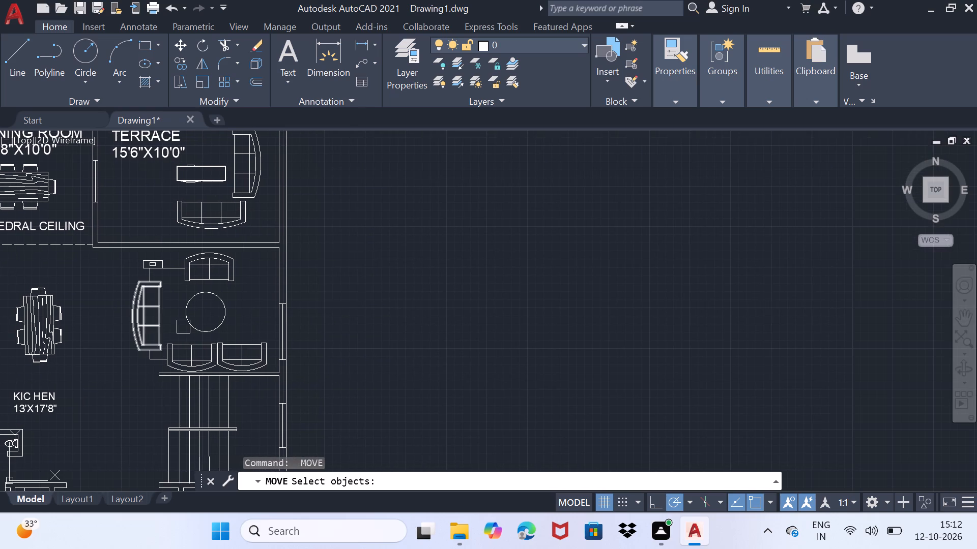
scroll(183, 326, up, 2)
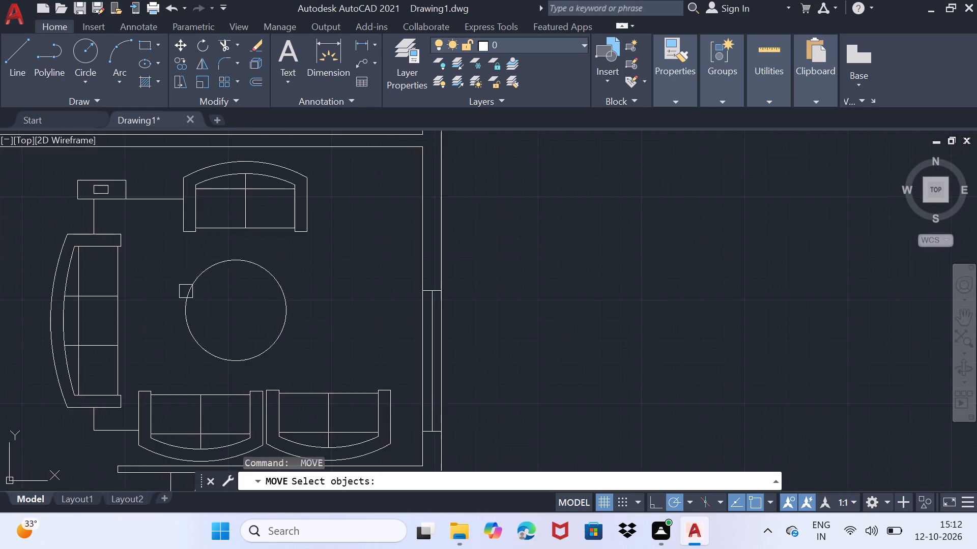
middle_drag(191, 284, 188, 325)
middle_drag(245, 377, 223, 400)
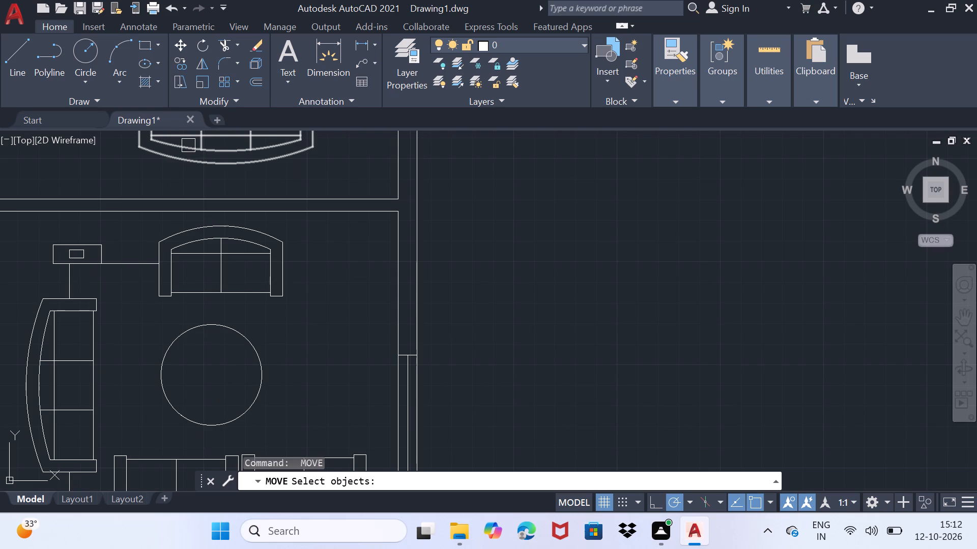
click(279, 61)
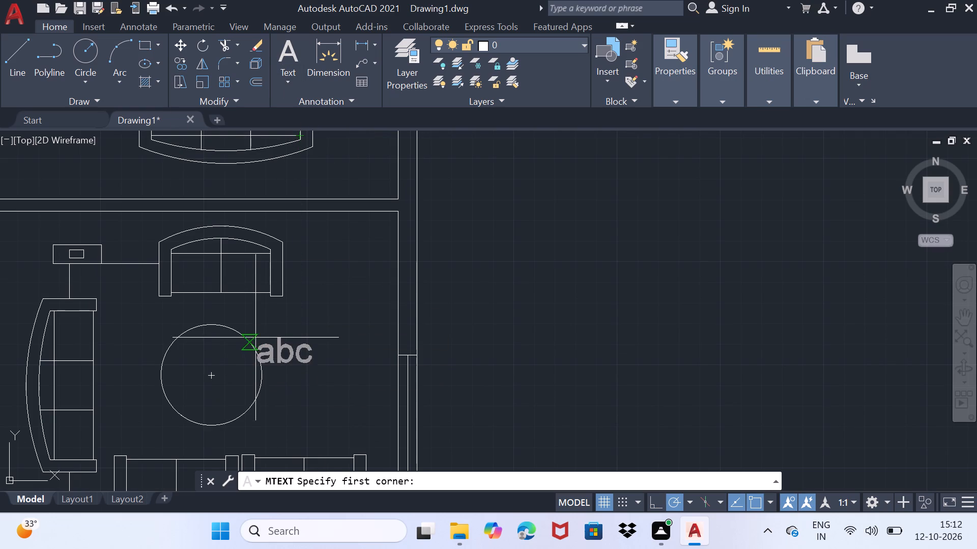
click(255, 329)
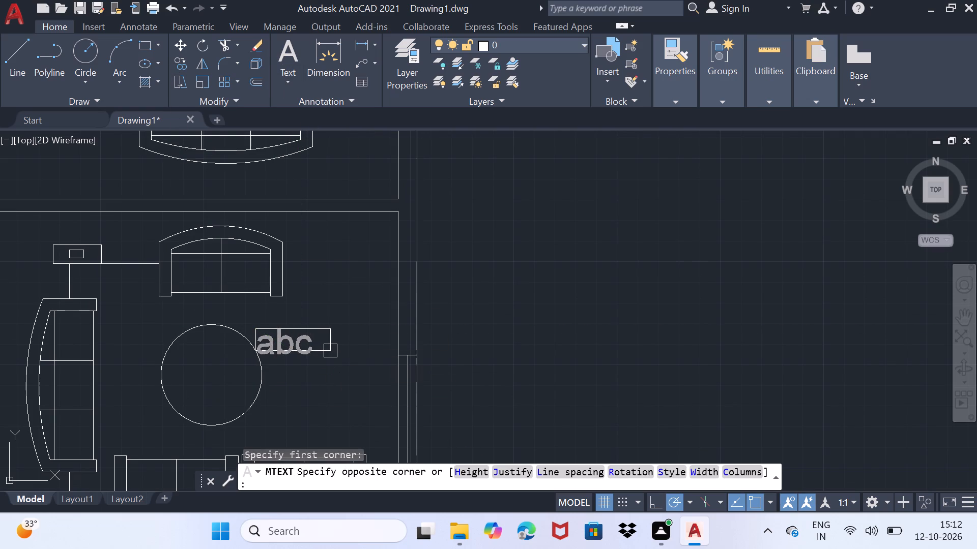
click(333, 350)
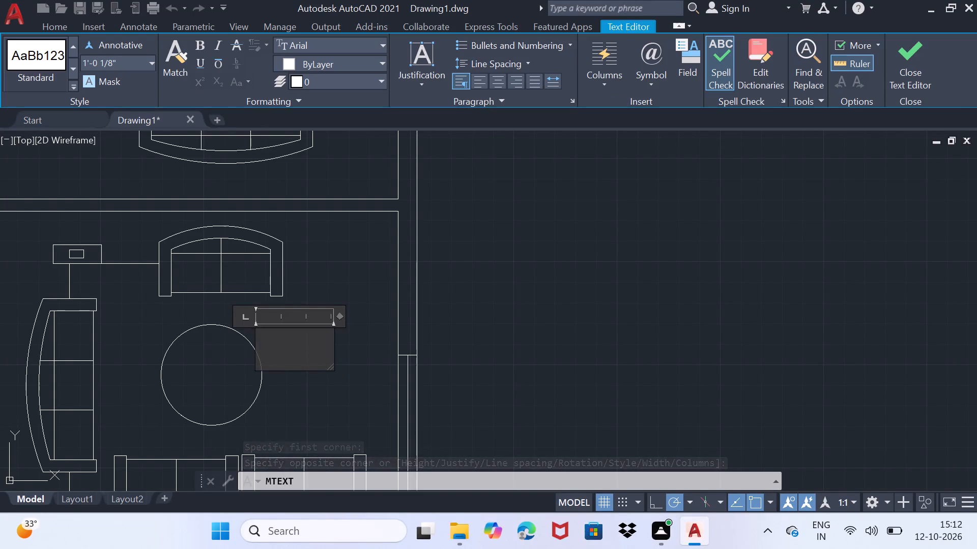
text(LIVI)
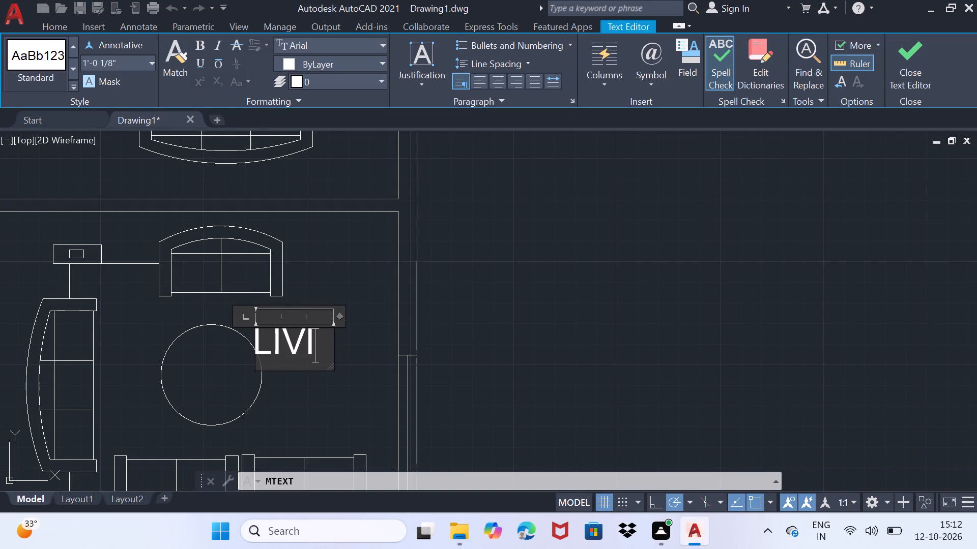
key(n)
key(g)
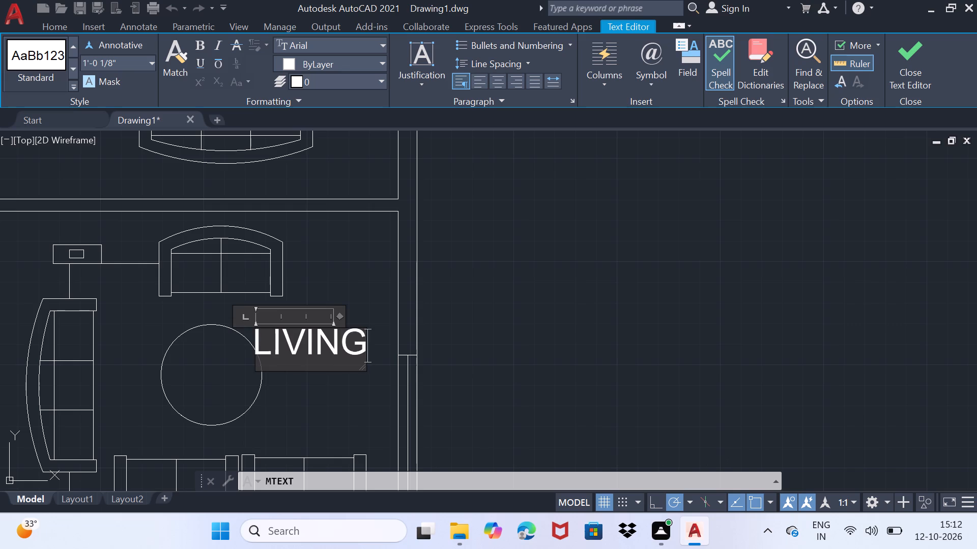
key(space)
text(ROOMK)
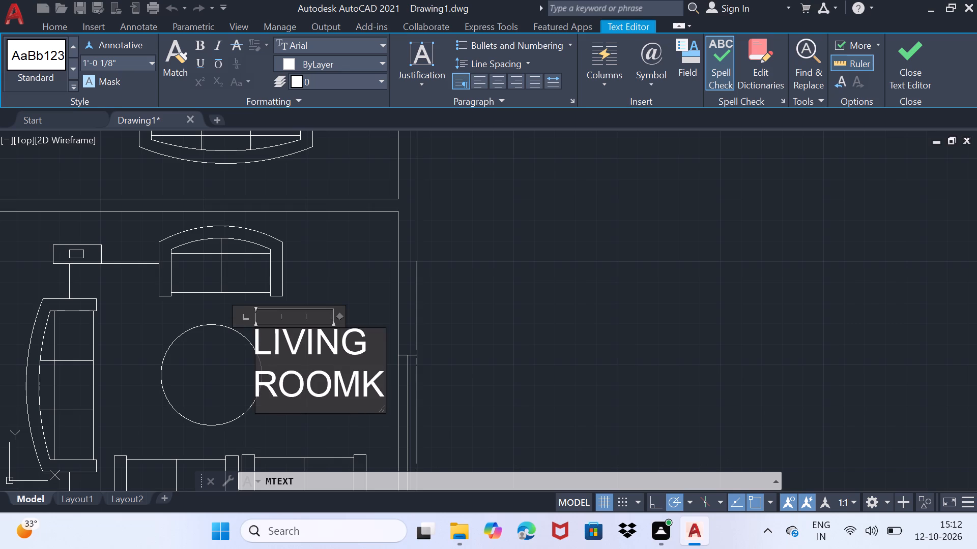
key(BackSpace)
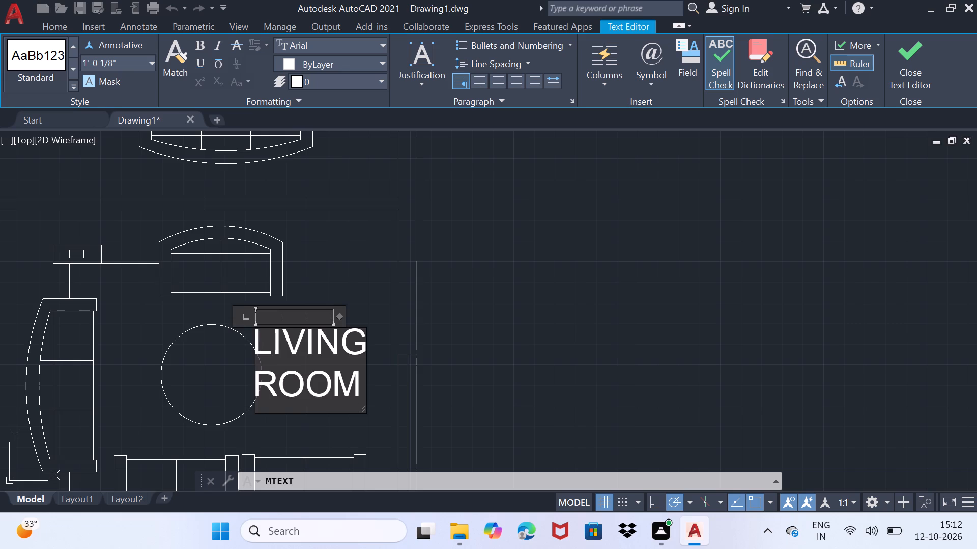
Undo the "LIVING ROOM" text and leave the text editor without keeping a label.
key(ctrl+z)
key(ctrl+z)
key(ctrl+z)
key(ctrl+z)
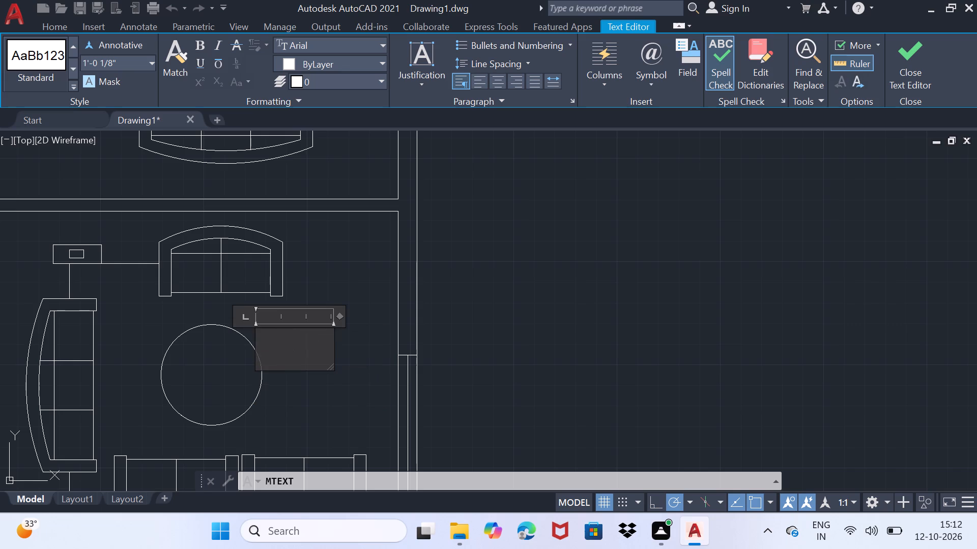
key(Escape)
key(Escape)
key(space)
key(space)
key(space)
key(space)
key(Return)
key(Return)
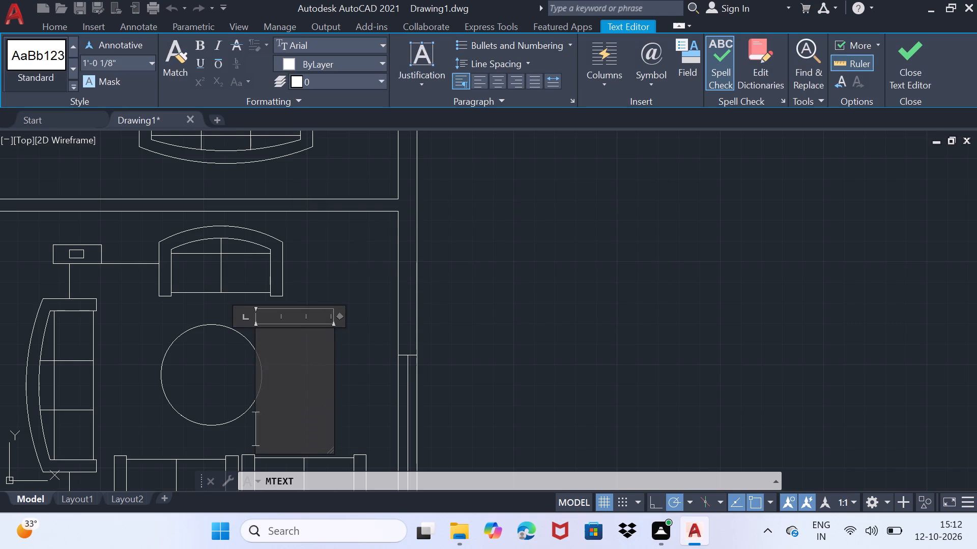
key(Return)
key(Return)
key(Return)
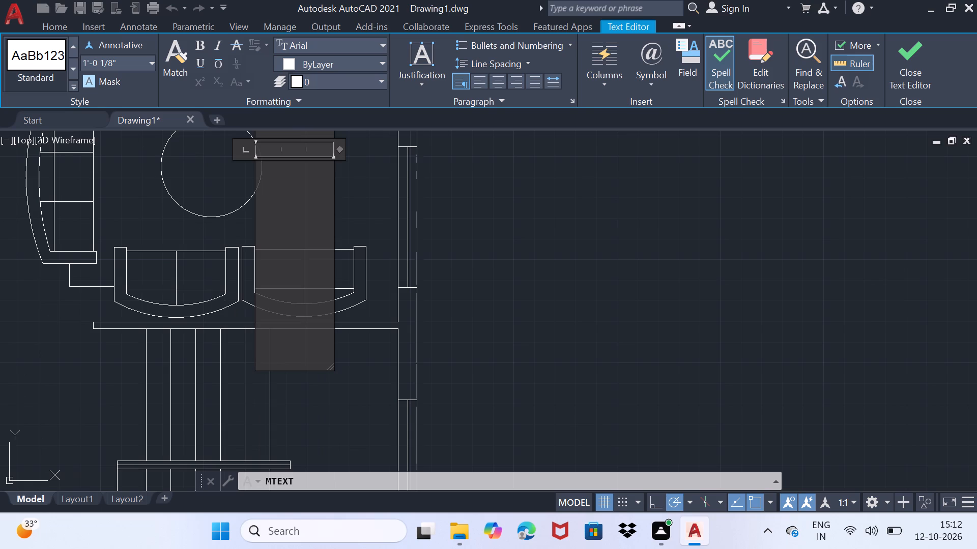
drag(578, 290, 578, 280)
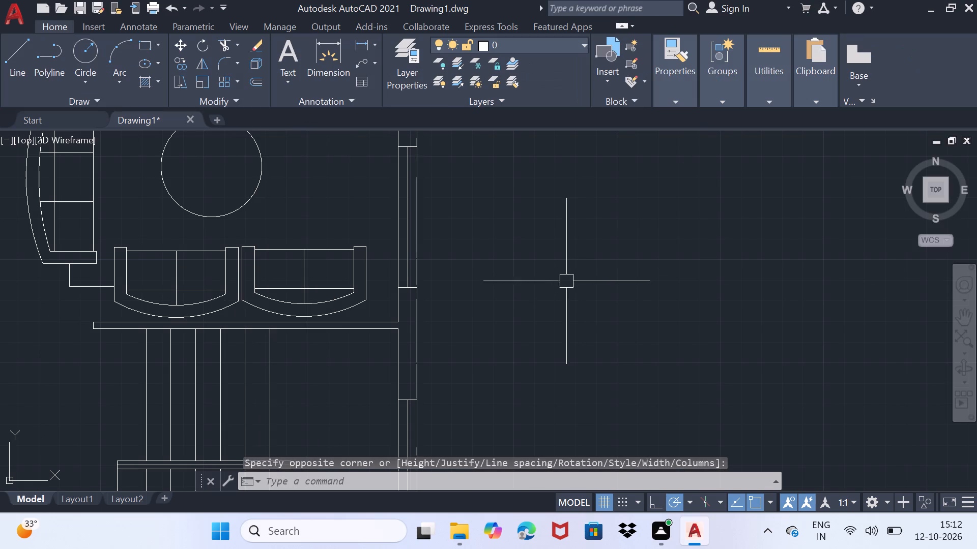
Move the round table straight south toward the two sofas, opening space between it and the sofa to its north.
scroll(503, 293, down, 1)
middle_drag(394, 218, 381, 299)
scroll(327, 289, up, 2)
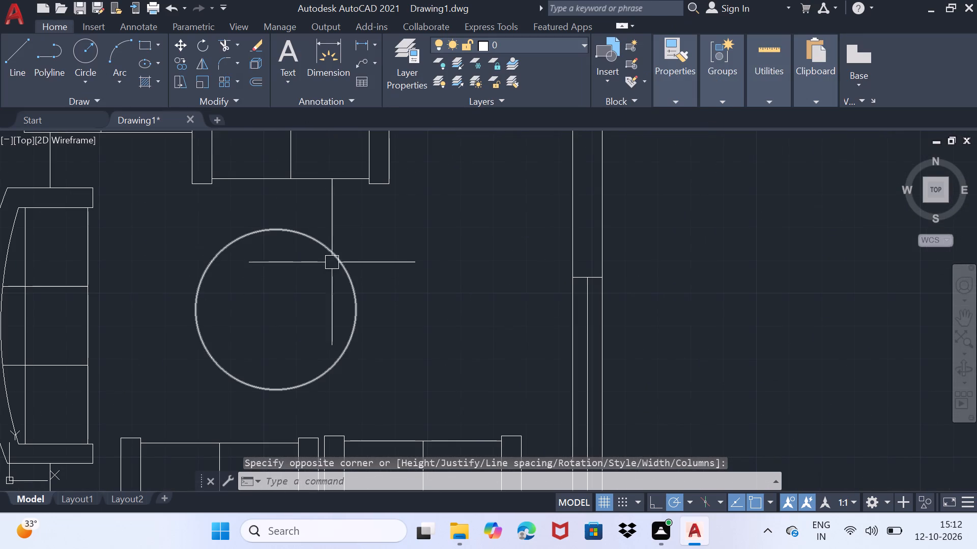
click(343, 256)
key(m)
key(Return)
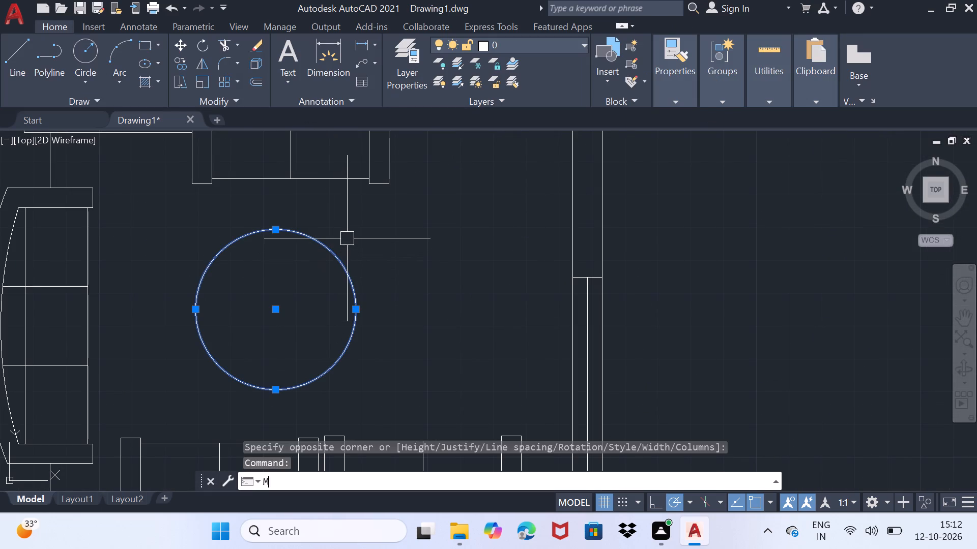
click(270, 317)
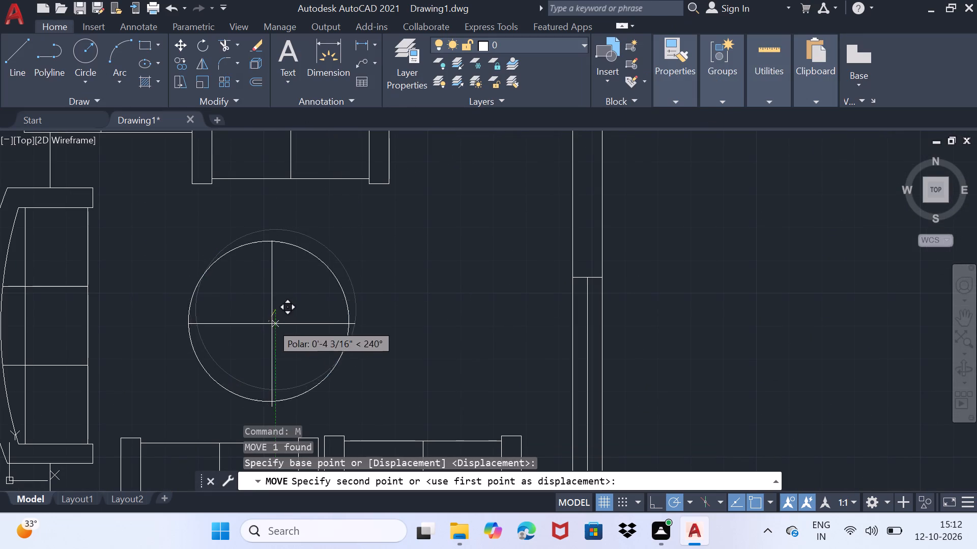
click(273, 352)
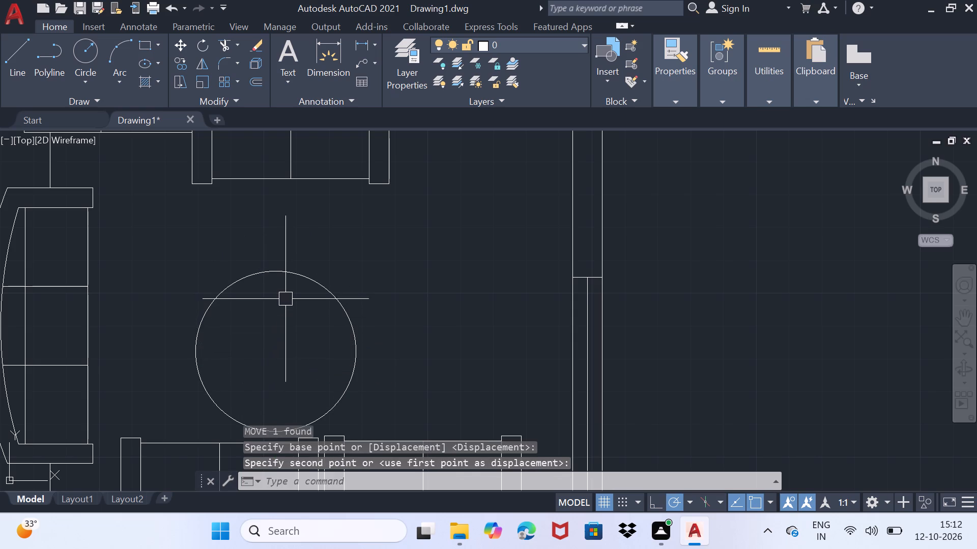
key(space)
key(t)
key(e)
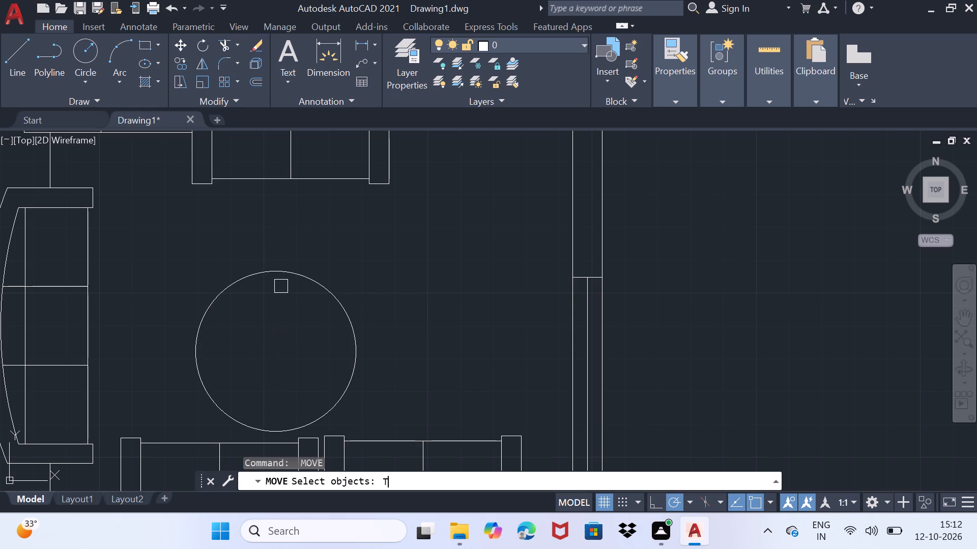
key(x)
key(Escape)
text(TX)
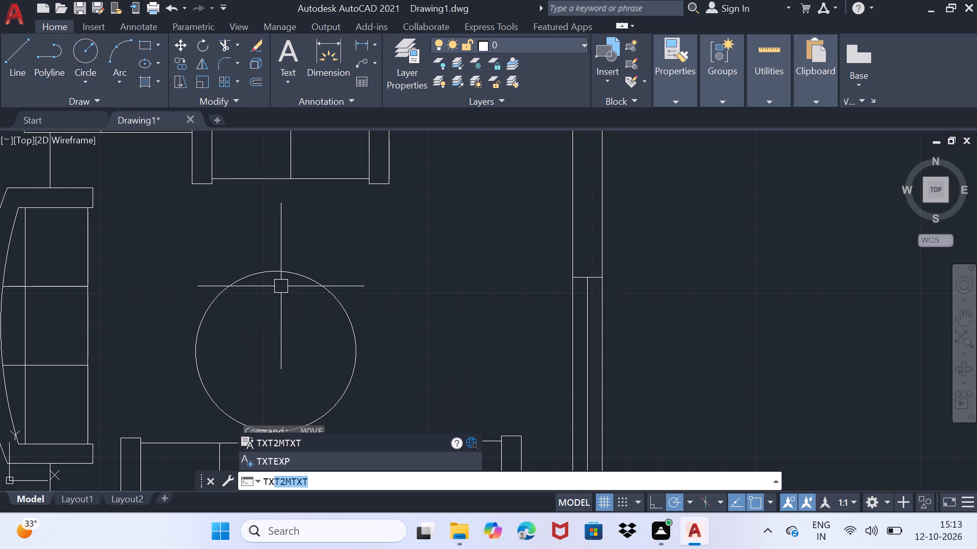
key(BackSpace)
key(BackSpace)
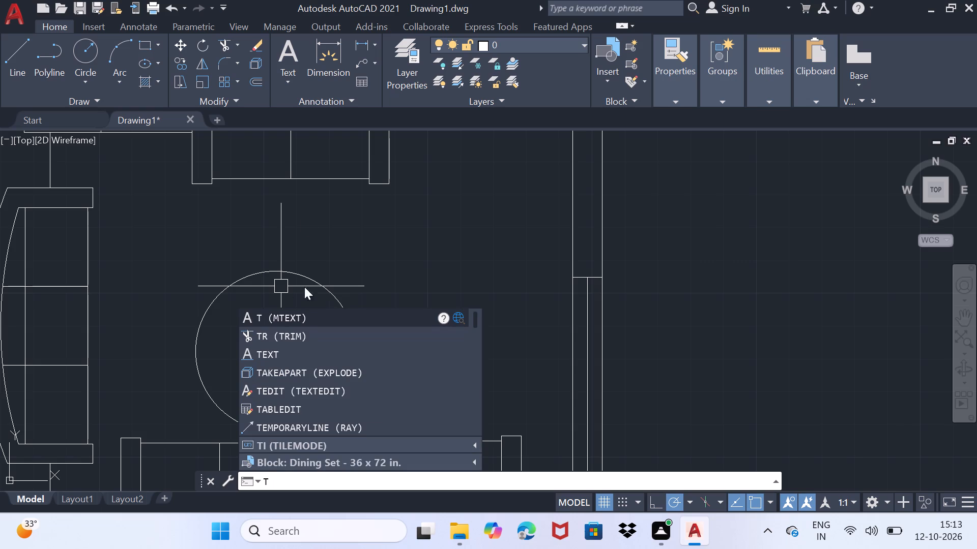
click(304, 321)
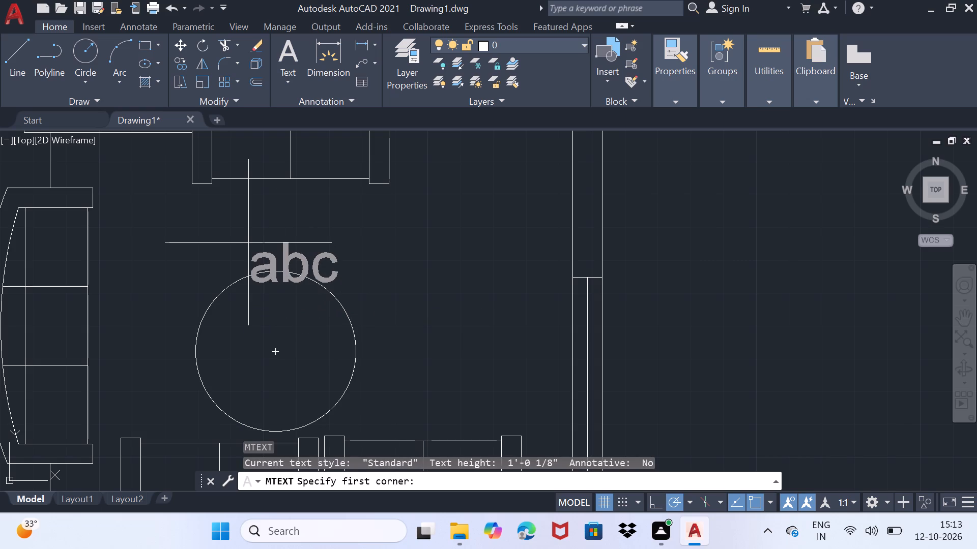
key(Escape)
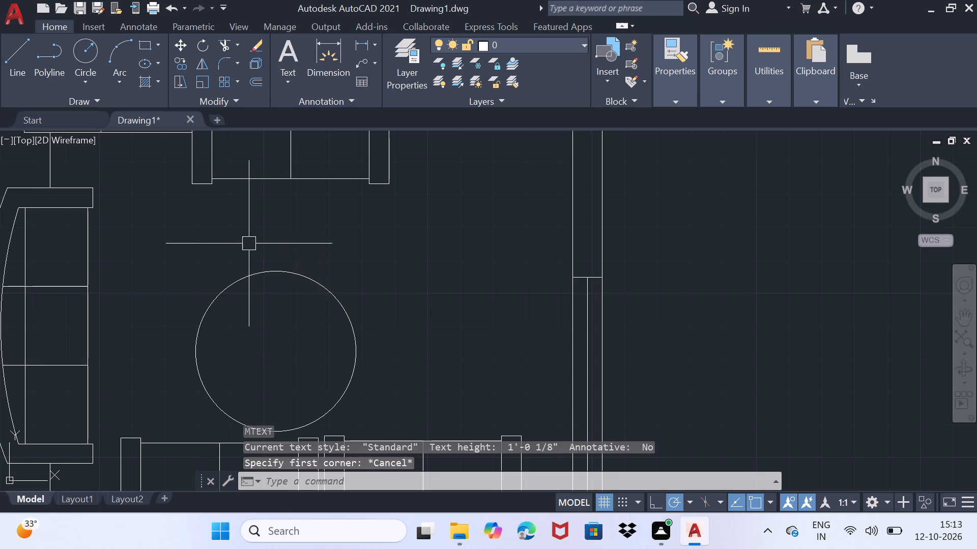
Place a single-line text label reading "LIVING ROOM" between the north sofa and the round table.
text(TEXT)
key(Return)
key(backslash)
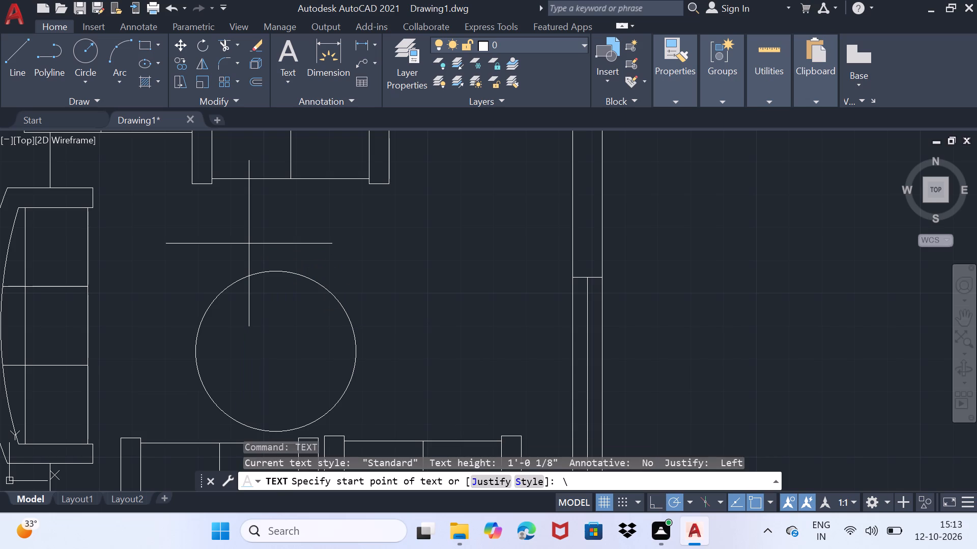
click(166, 232)
click(201, 229)
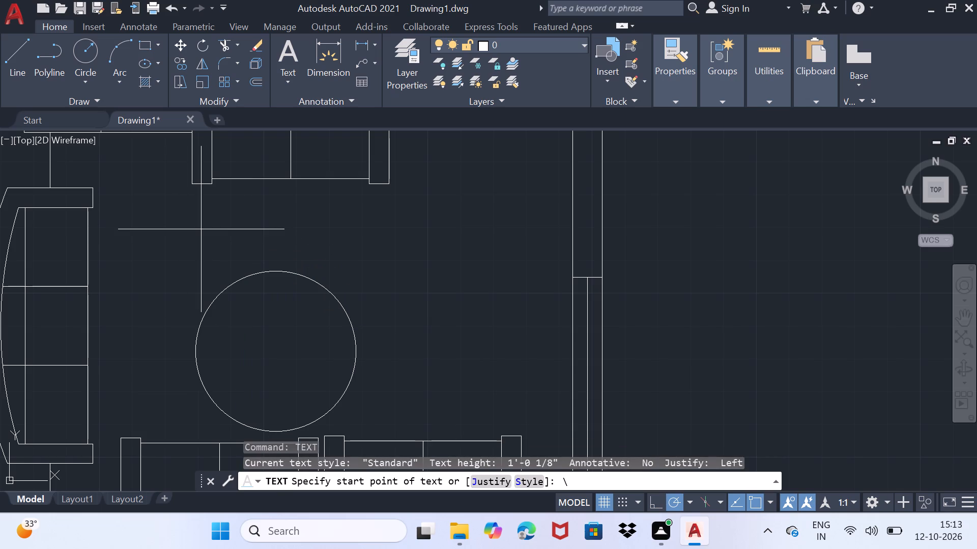
key(Return)
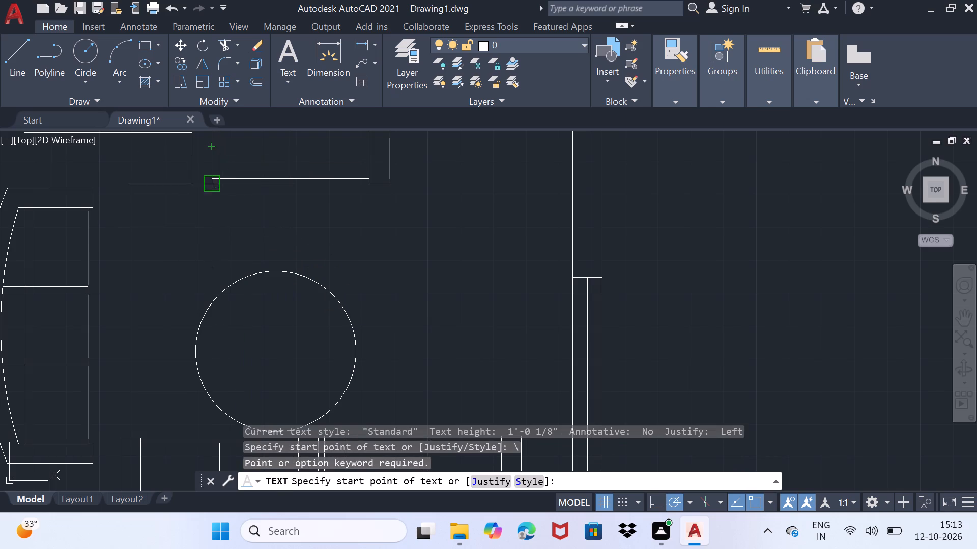
click(213, 229)
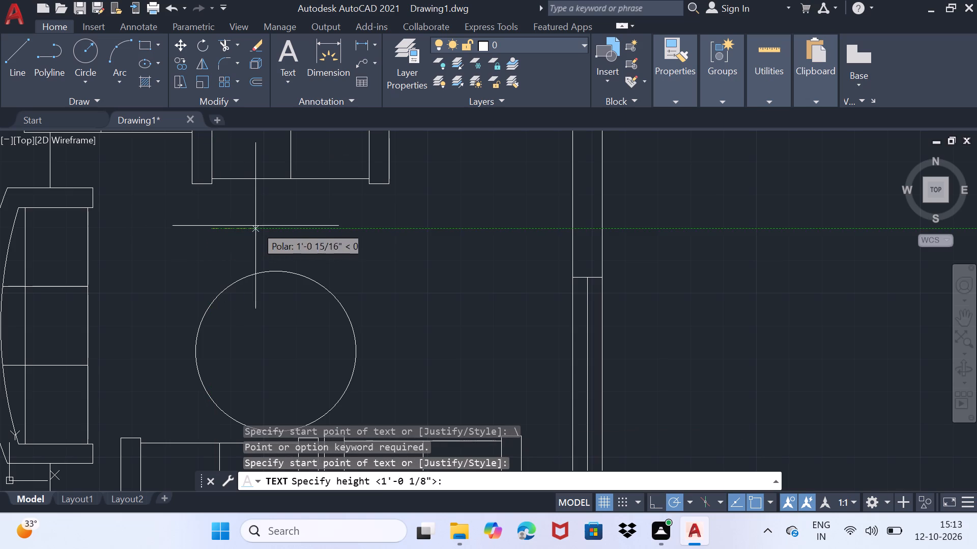
click(235, 230)
double_click(236, 229)
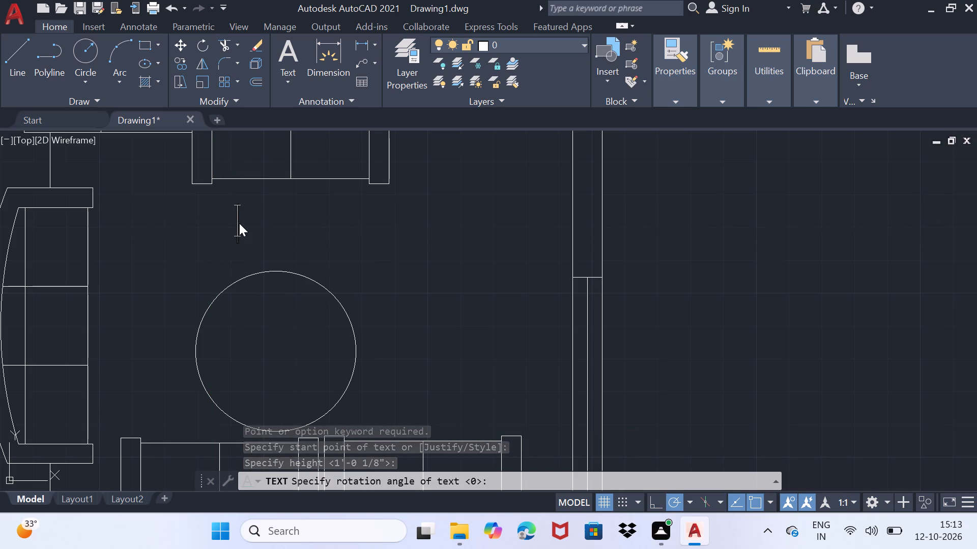
text(LIVI)
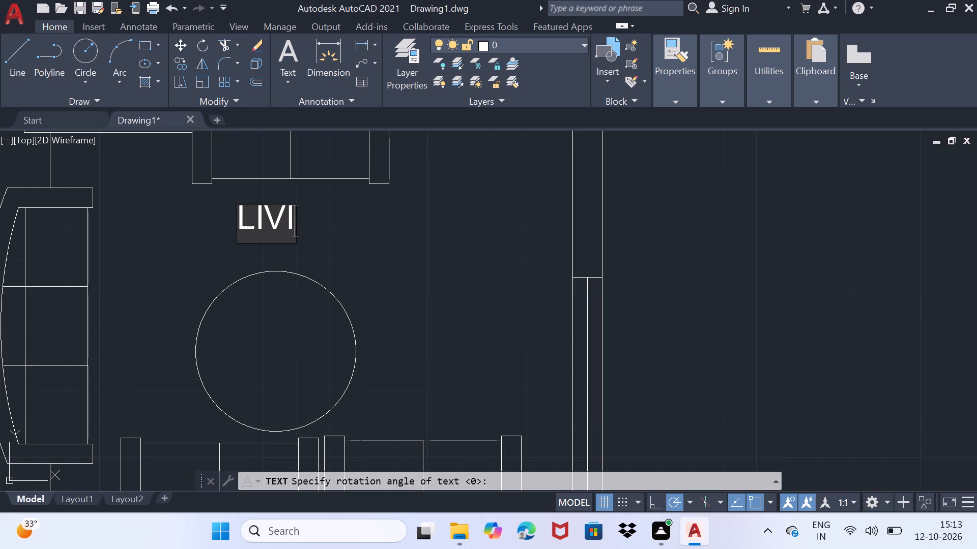
text(NG)
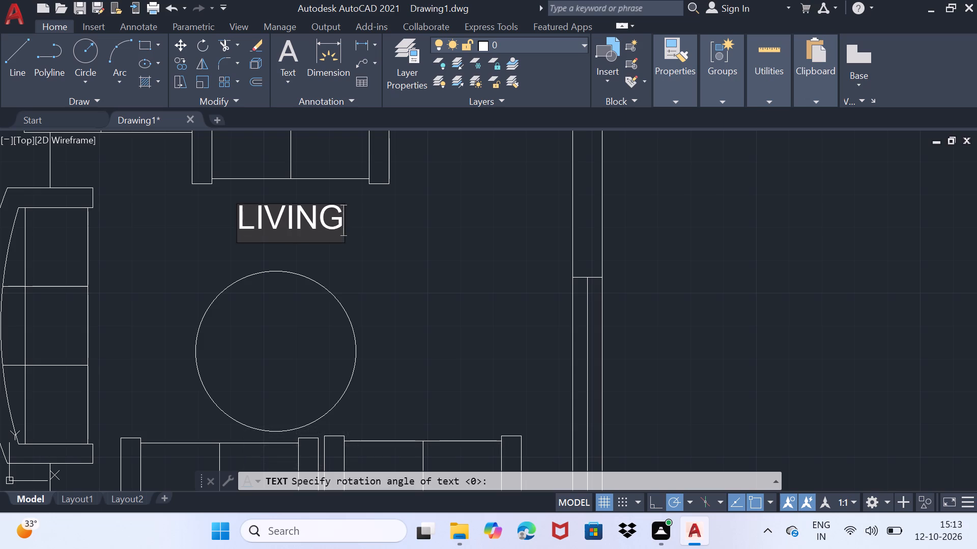
key(space)
text(ROOM)
key(Return)
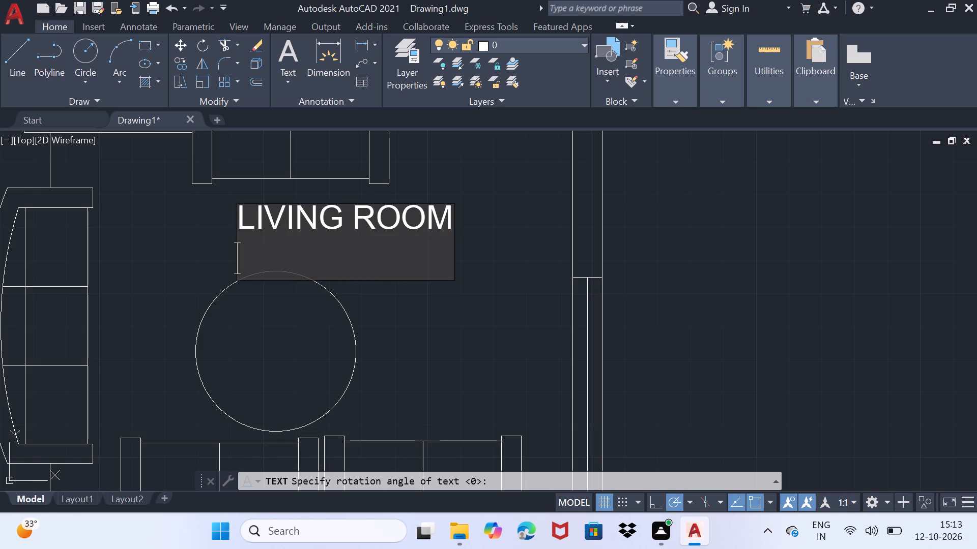
Add the dimensions line "15'6"X16'0"" beneath the "LIVING ROOM" name and finish the label.
text(15')
text(6")
key(x)
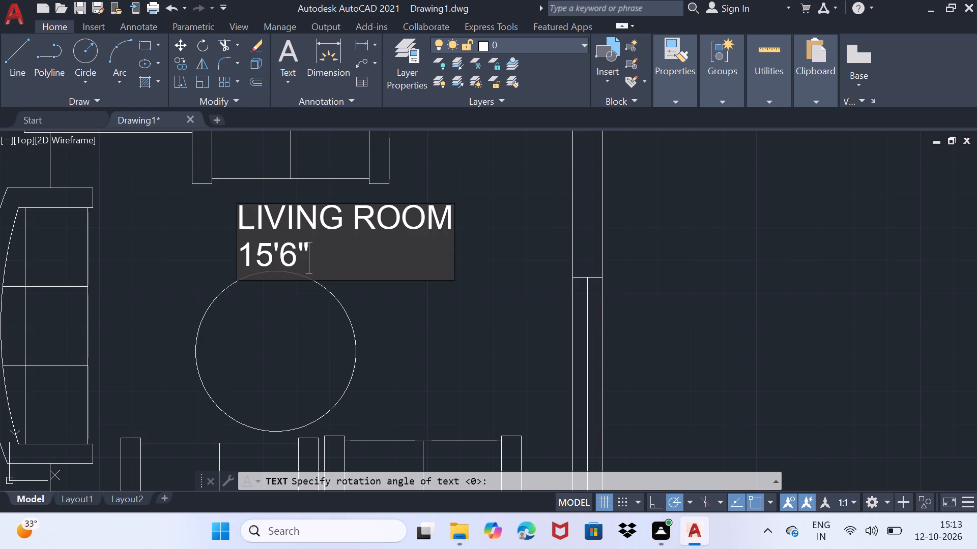
key(1)
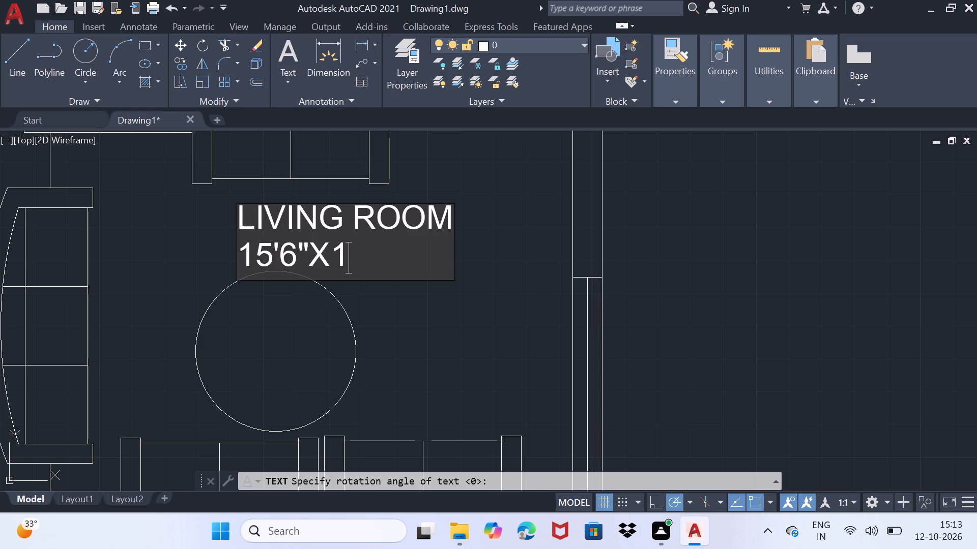
key(6)
text('0")
key(Return)
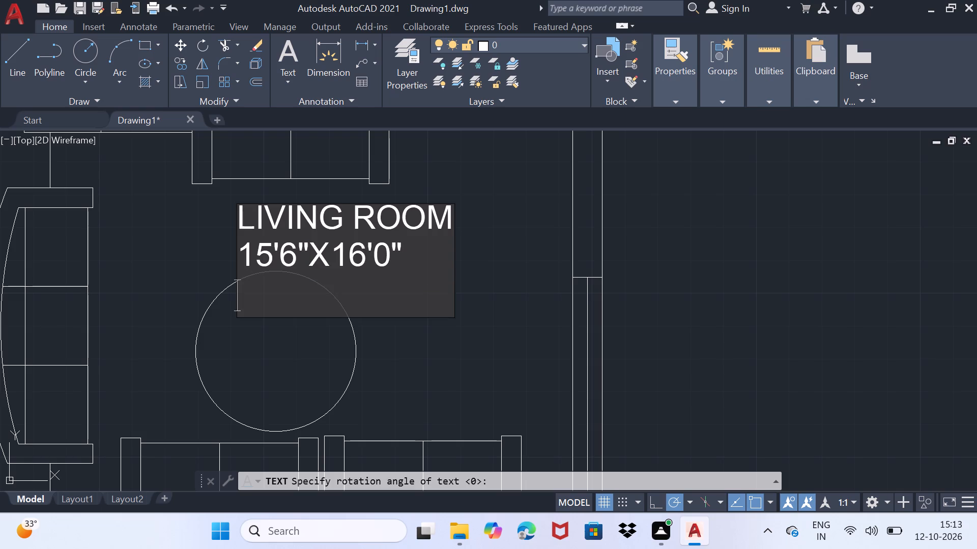
key(Return)
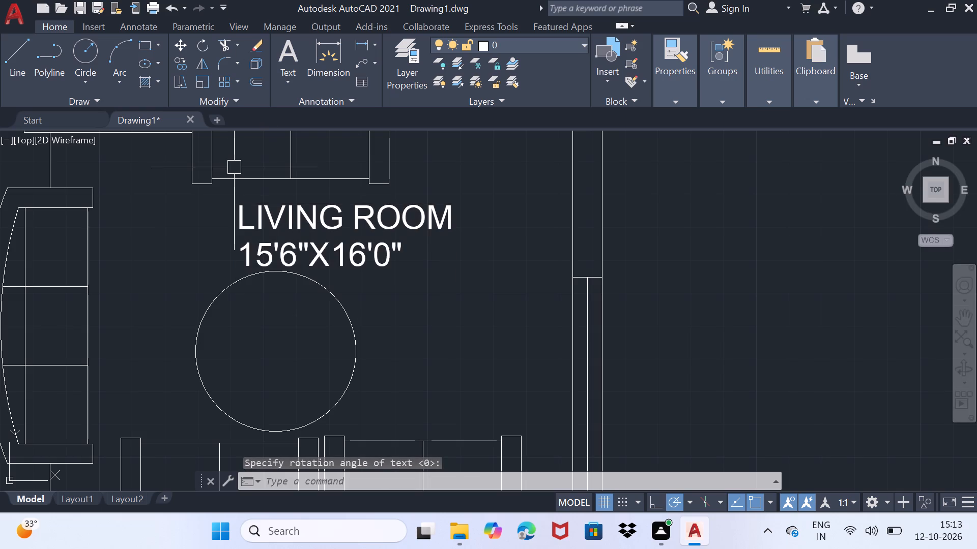
Draw a three-sided line outline about 2'-5" deep and 5'-3" long against the living room's east wall, beside the round table.
scroll(278, 142, down, 3)
scroll(289, 149, up, 1)
middle_drag(292, 149, 292, 156)
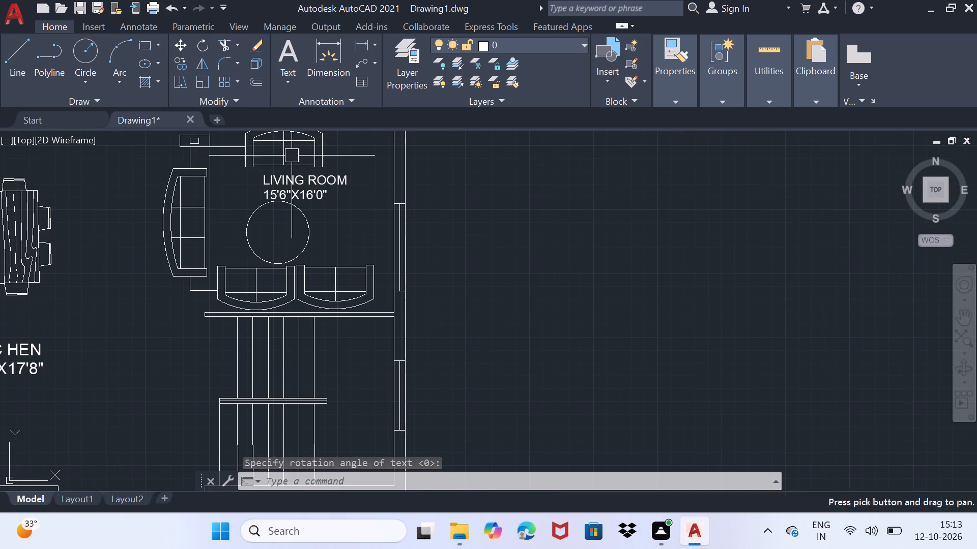
middle_drag(316, 205, 214, 247)
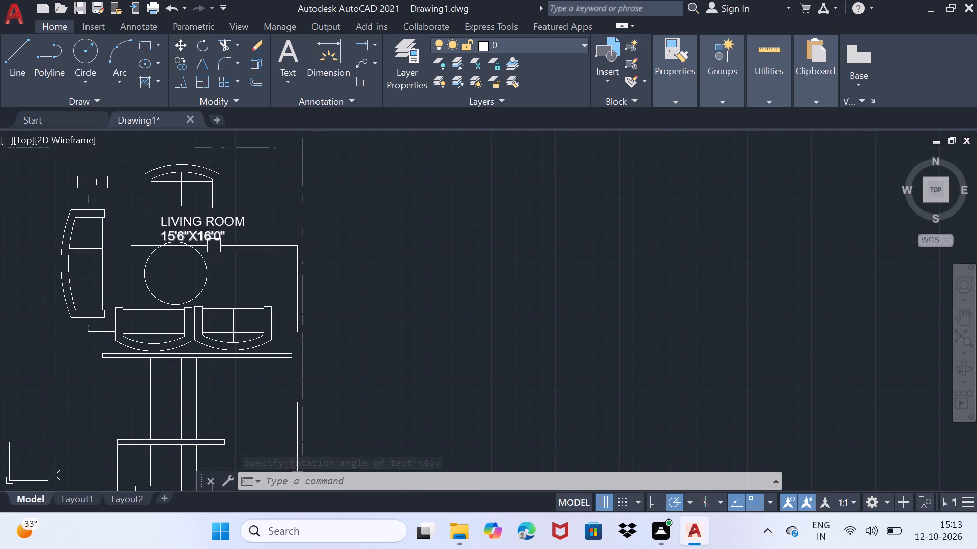
scroll(217, 282, up, 1)
middle_drag(217, 282, 258, 252)
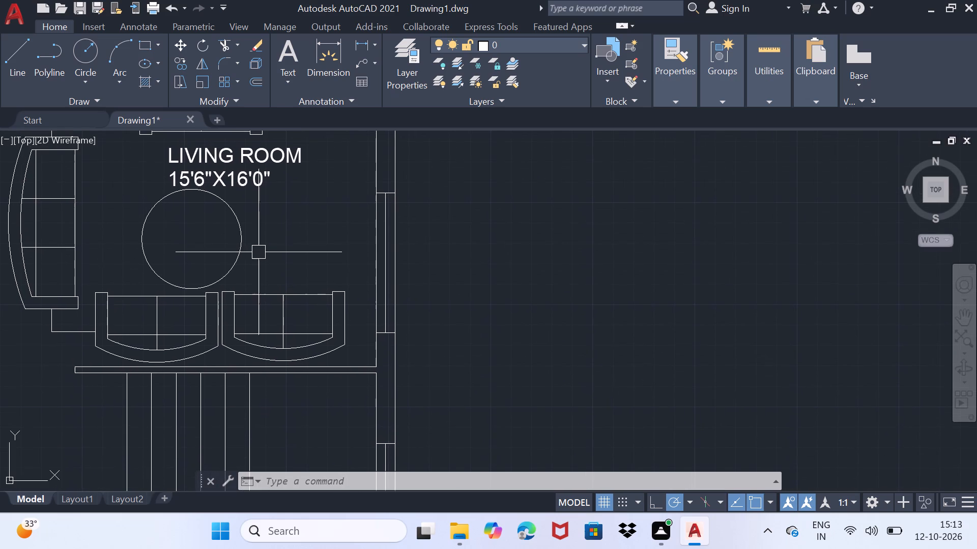
middle_drag(279, 255, 255, 274)
scroll(279, 255, down, 1)
scroll(302, 283, up, 1)
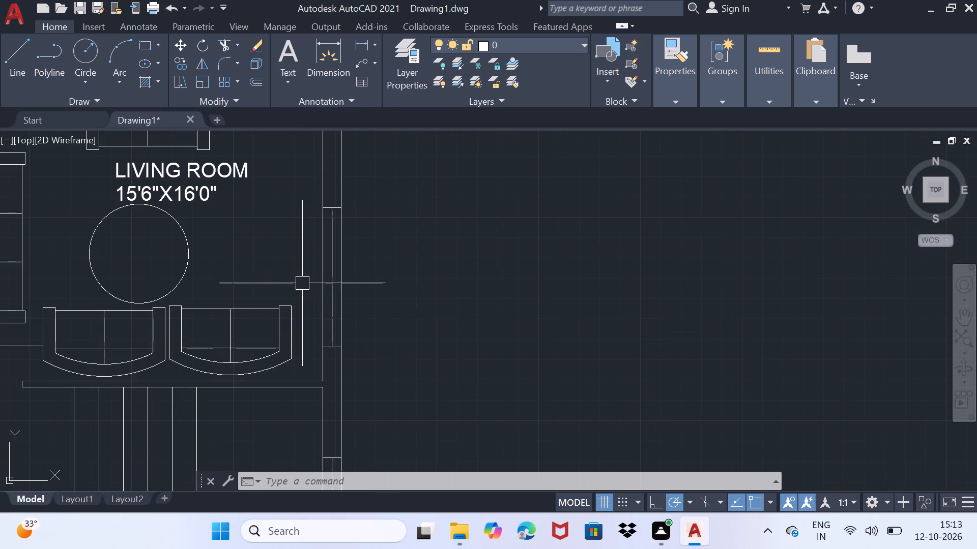
key(l)
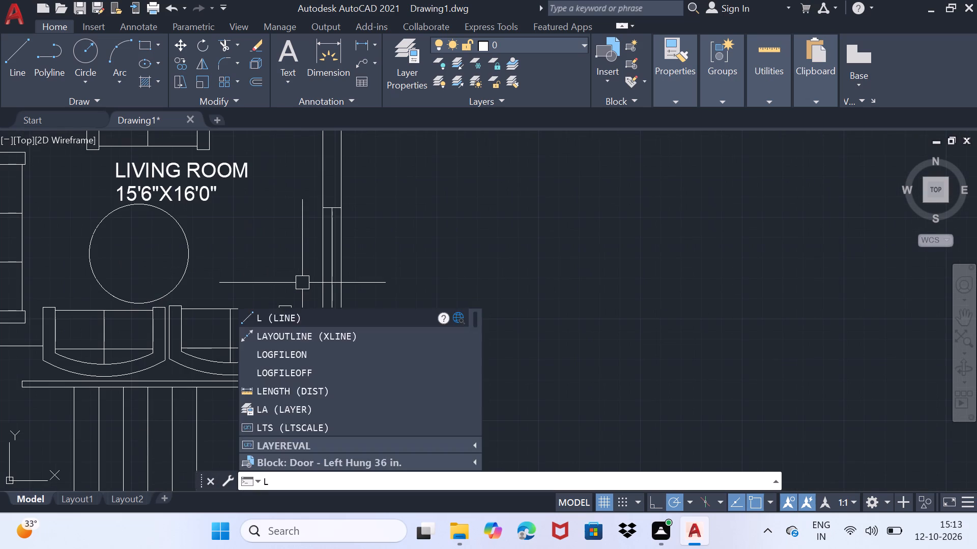
key(Return)
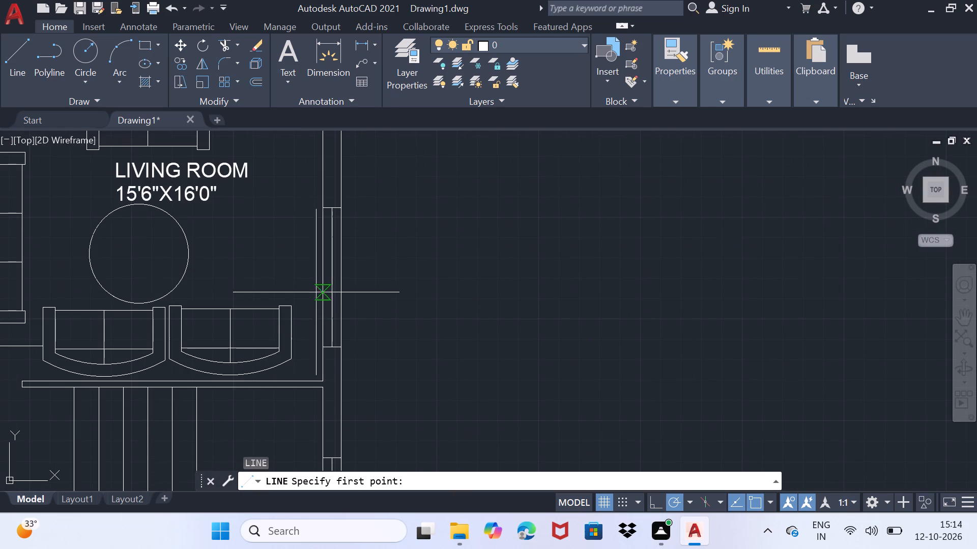
click(323, 289)
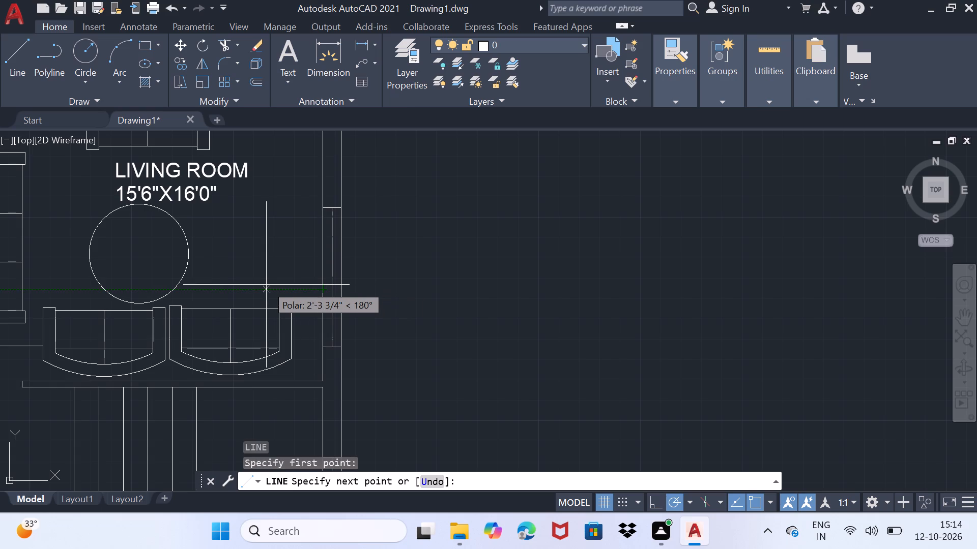
drag(264, 285, 264, 280)
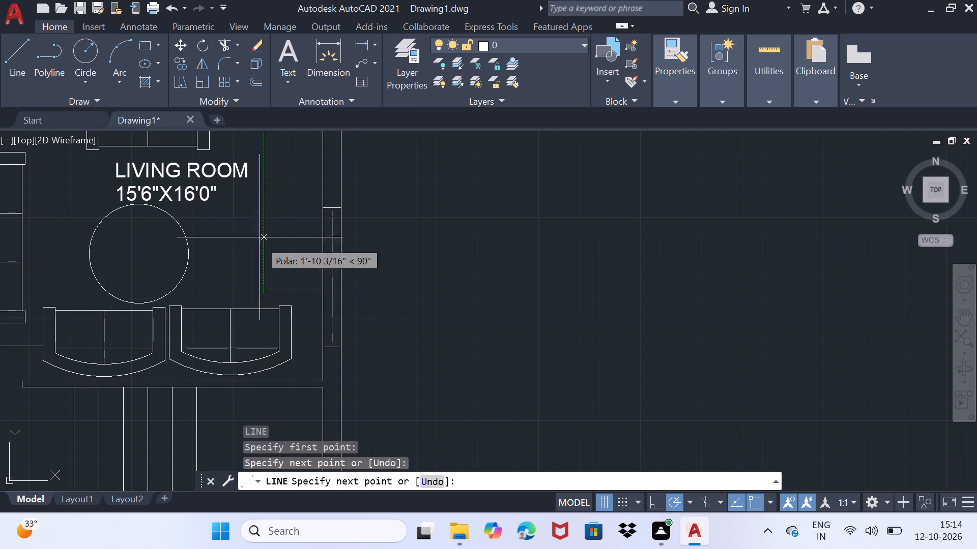
middle_drag(262, 199, 252, 263)
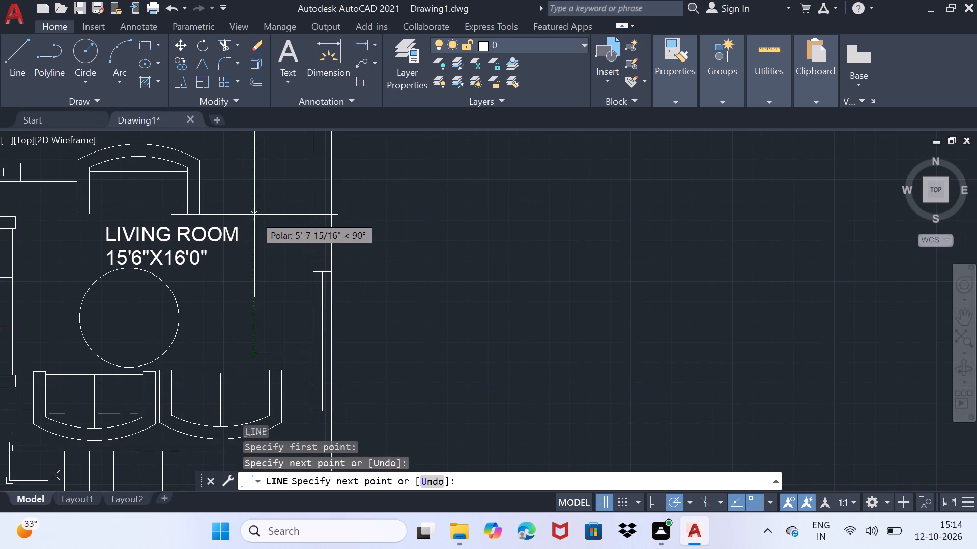
click(254, 224)
click(308, 226)
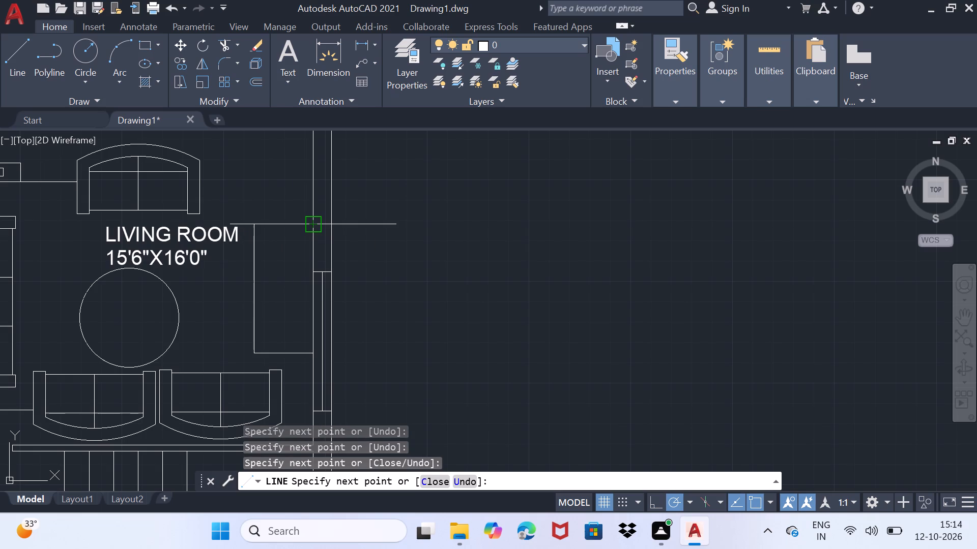
key(b)
scroll(306, 226, down, 1)
scroll(279, 243, up, 2)
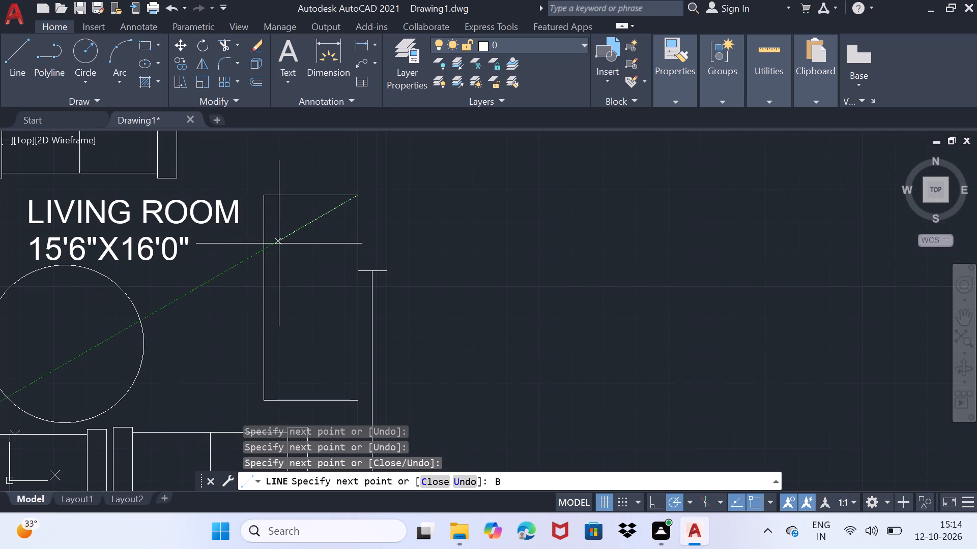
key(space)
key(Escape)
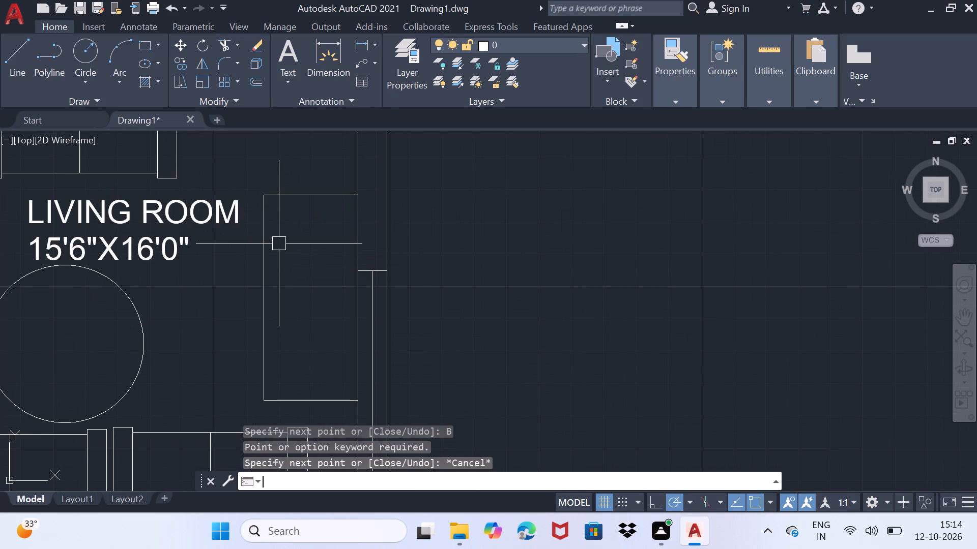
Offset the new outline's north edge about 4 3/16" southward, into the outline.
scroll(282, 226, up, 1)
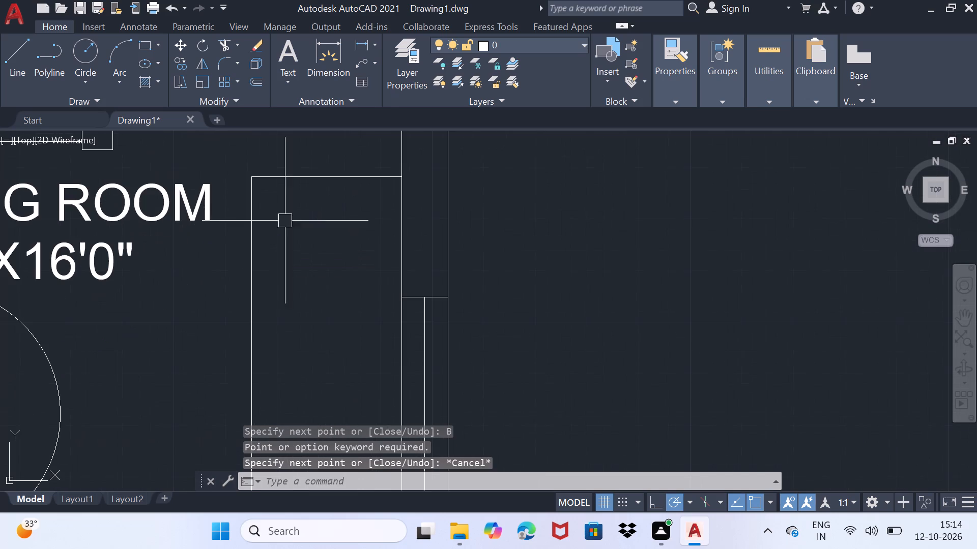
text(OF)
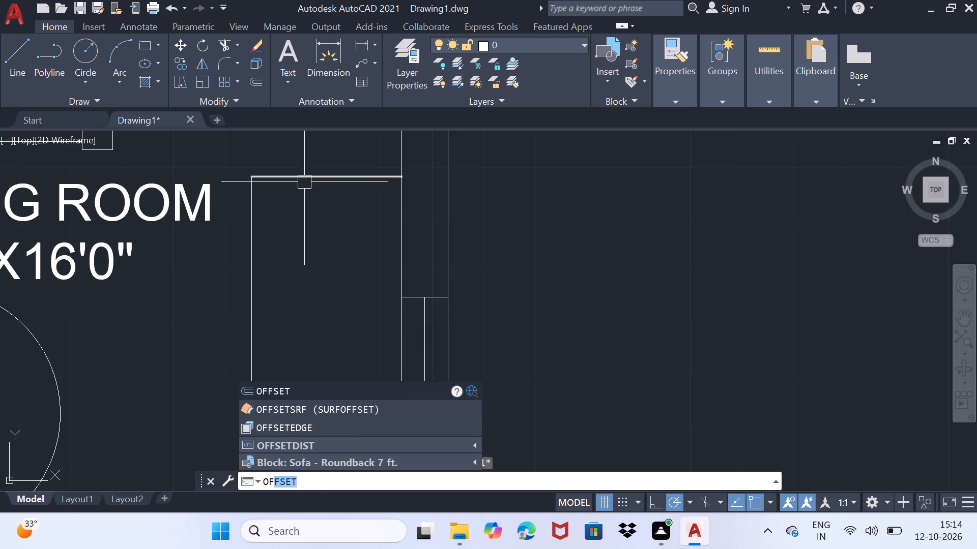
key(Return)
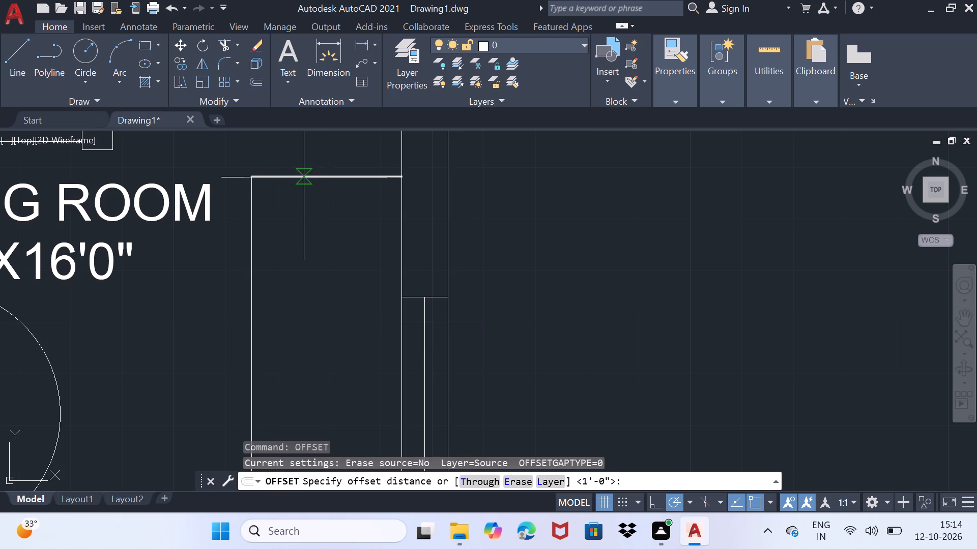
click(305, 176)
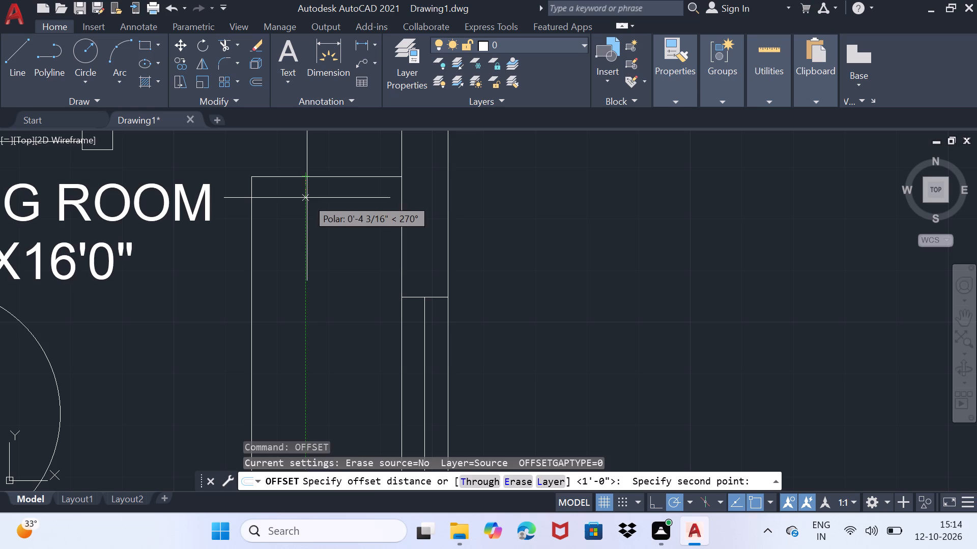
click(307, 198)
click(311, 177)
click(303, 205)
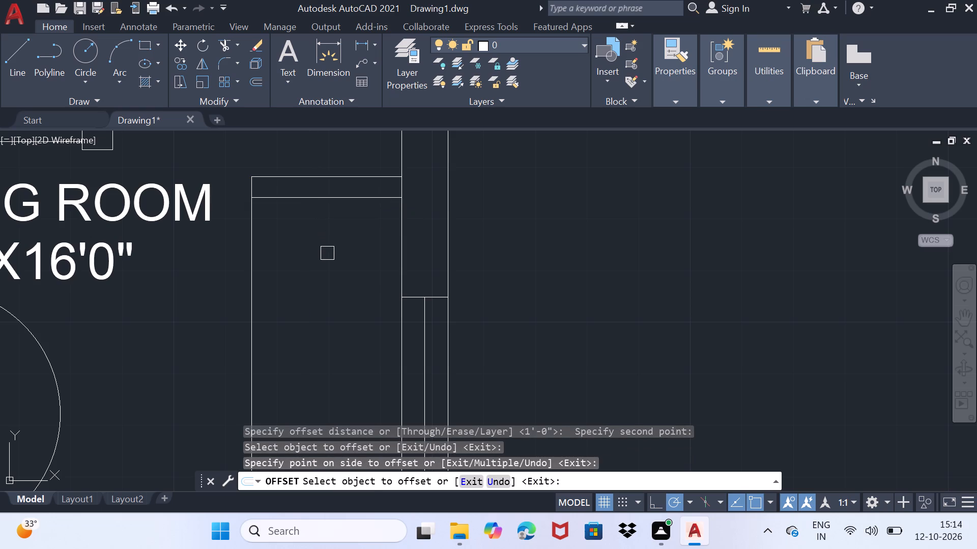
scroll(328, 261, down, 1)
scroll(345, 296, up, 1)
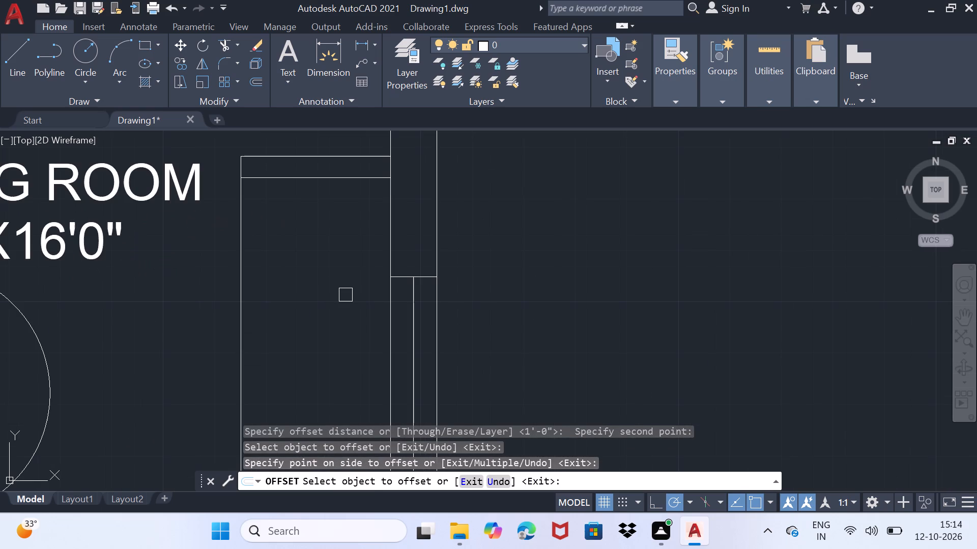
key(space)
Draw two parallel east-west lines across the east-wall furniture outline, one level with the window's north end and one slightly south.
key(l)
key(apostrophe)
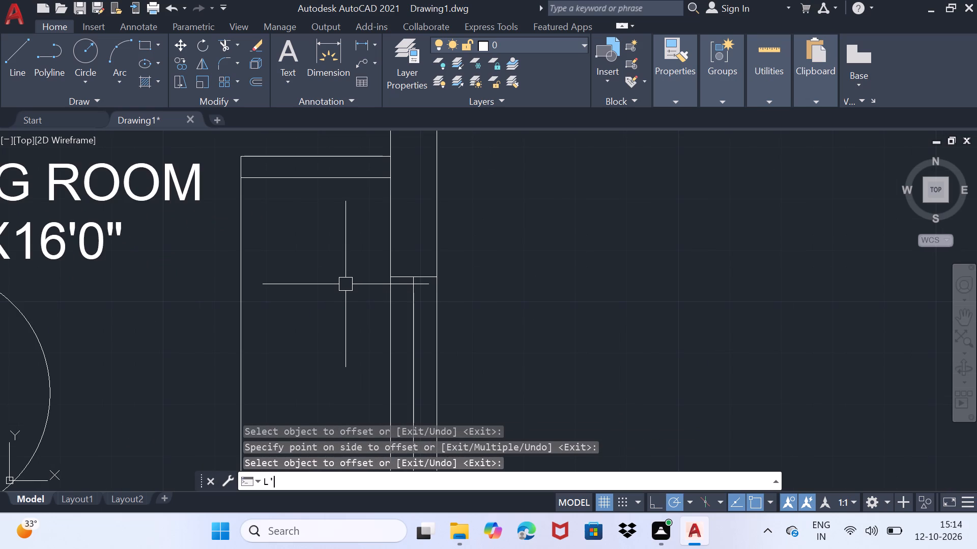
key(shift+Return)
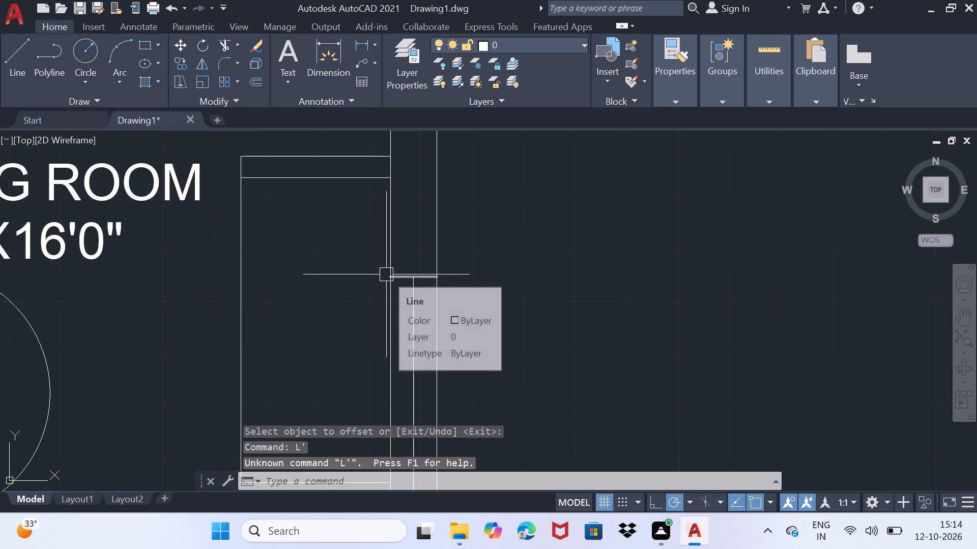
key(l)
key(Return)
click(391, 277)
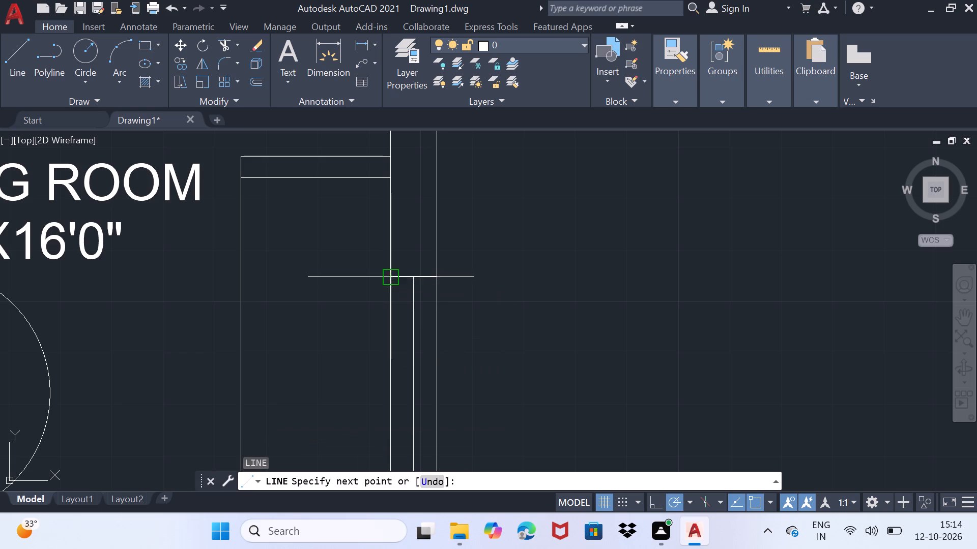
click(246, 277)
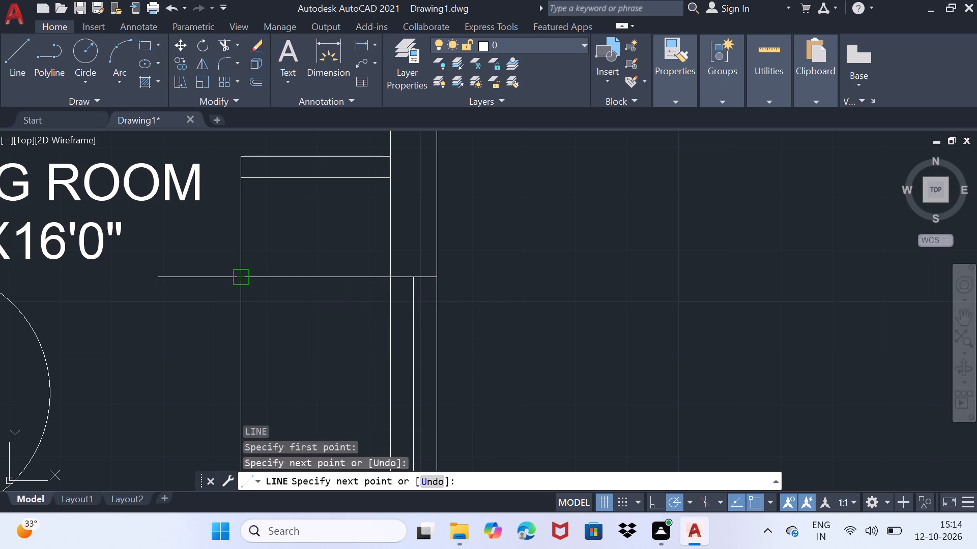
click(389, 278)
click(389, 310)
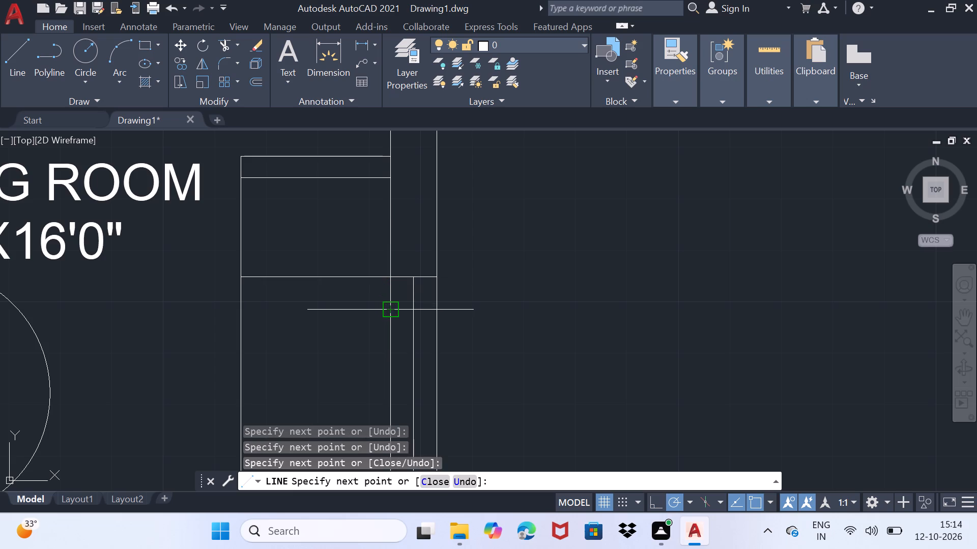
click(237, 312)
key(space)
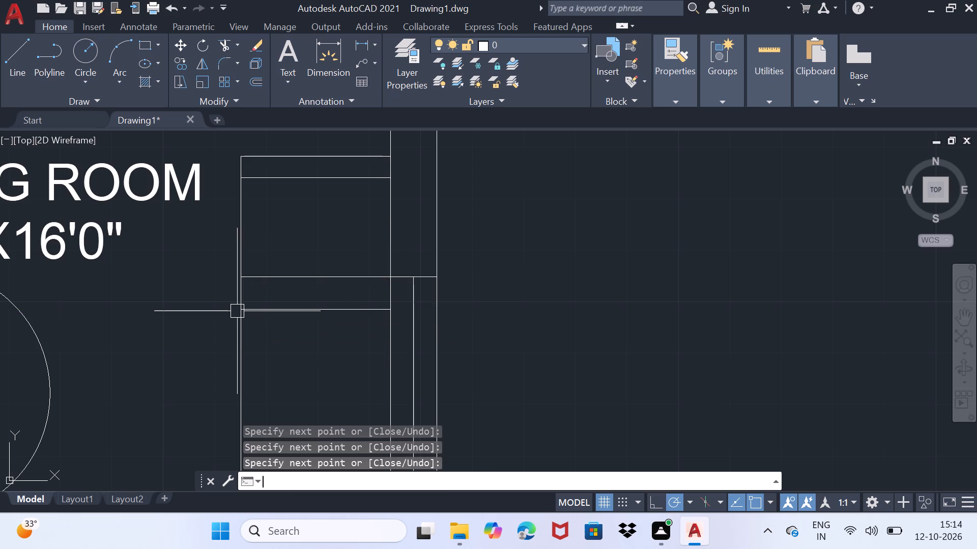
Draw an east-west line across the furniture outline a short distance north of its south edge, from the wall to the outline's west edge.
scroll(237, 311, down, 2)
scroll(267, 344, up, 1)
middle_drag(267, 344, 265, 317)
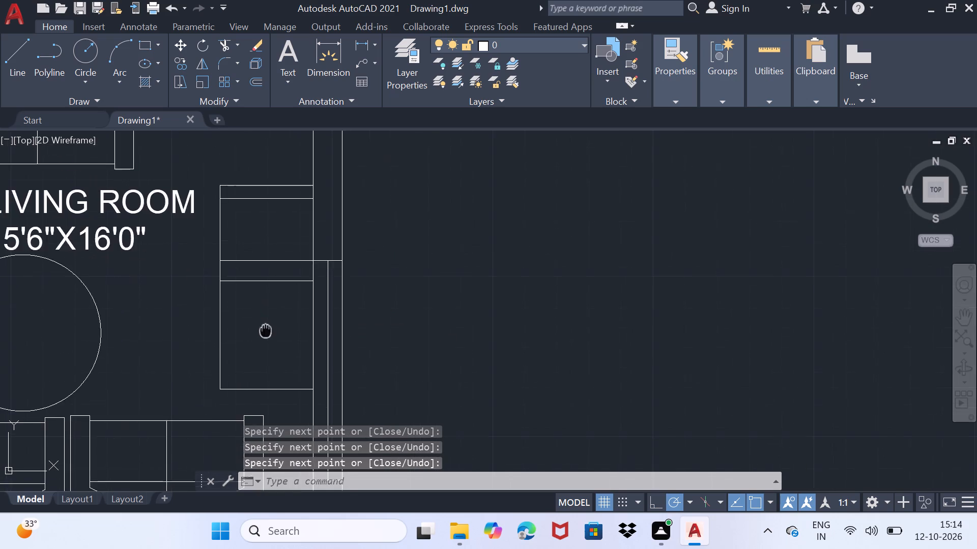
middle_drag(265, 317, 273, 273)
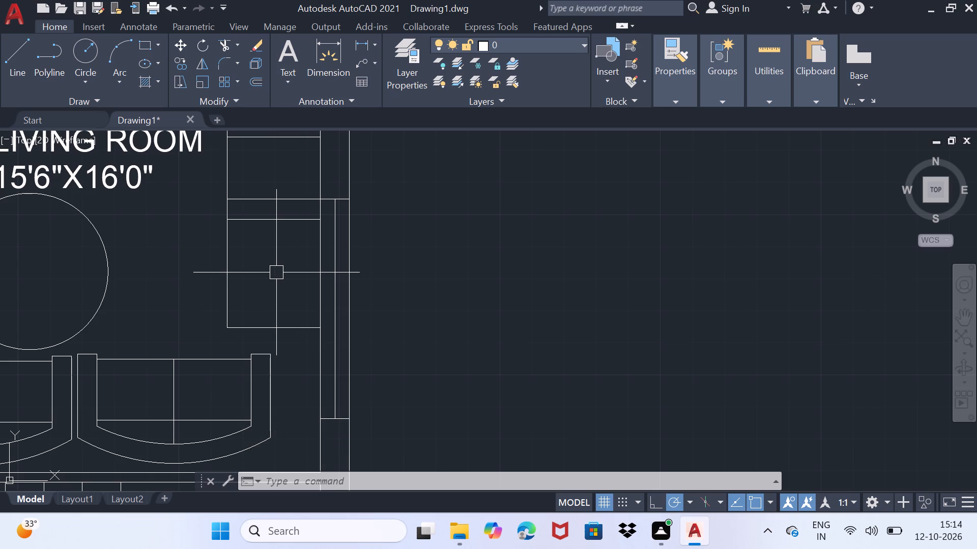
scroll(276, 272, down, 1)
scroll(278, 310, up, 1)
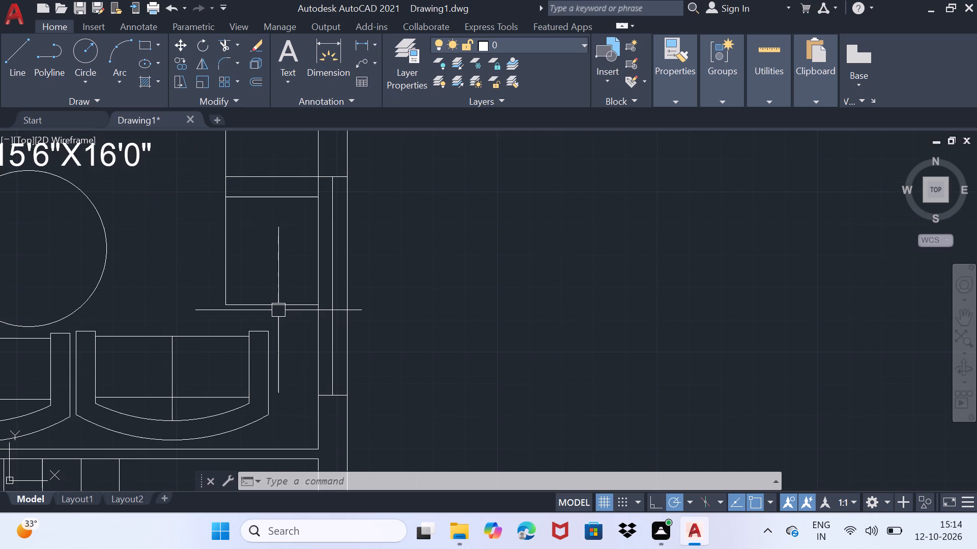
key(l)
key(Return)
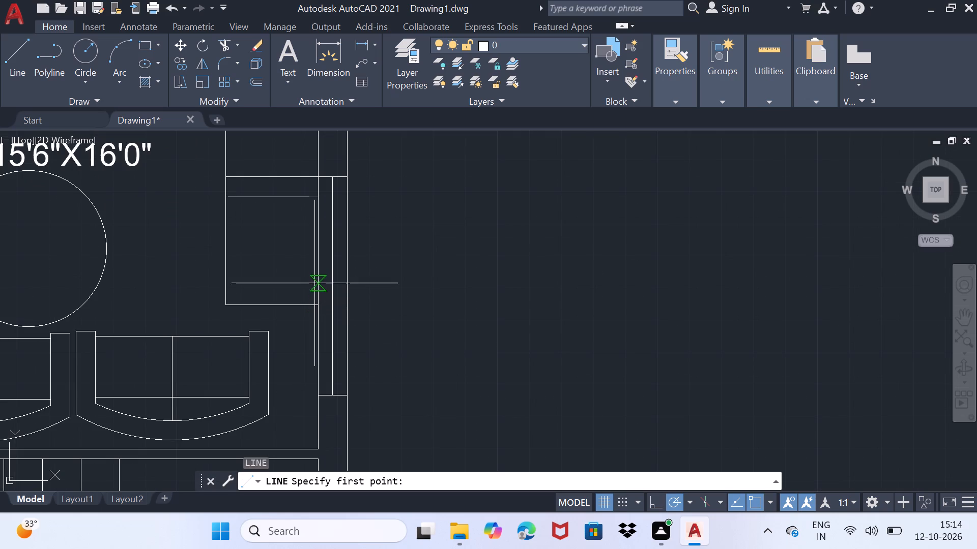
click(317, 287)
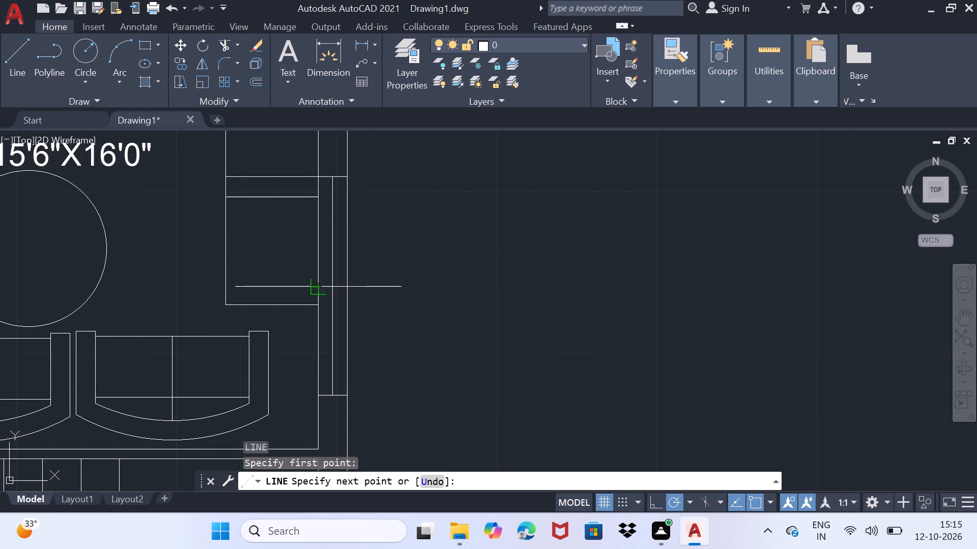
click(218, 287)
key(space)
Start a new line in the staircase area south of the living room.
scroll(218, 287, down, 2)
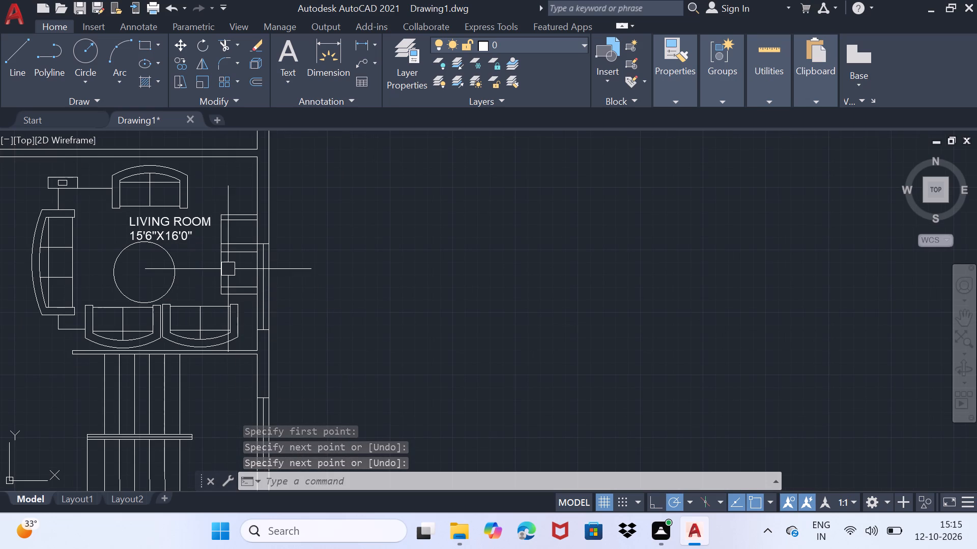
scroll(228, 269, up, 1)
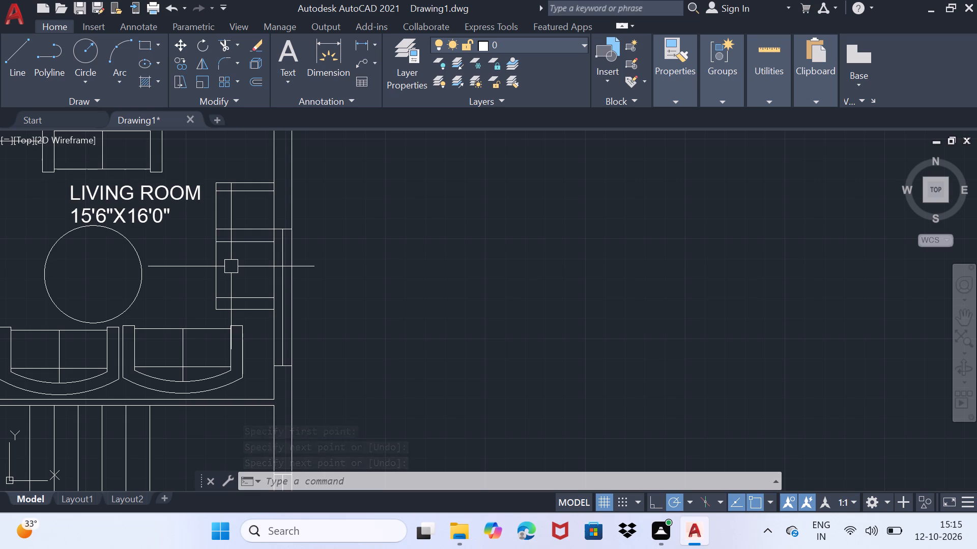
scroll(231, 266, down, 1)
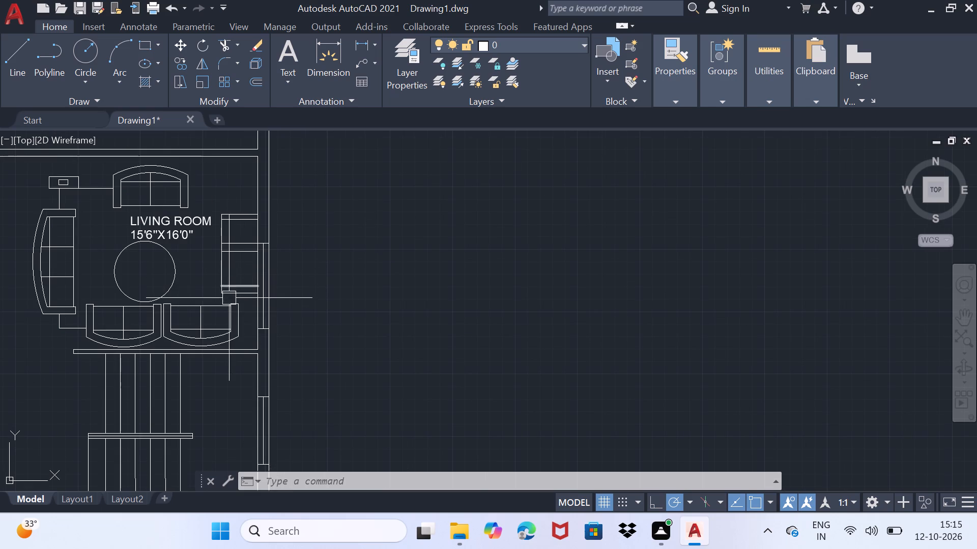
middle_drag(229, 295, 330, 204)
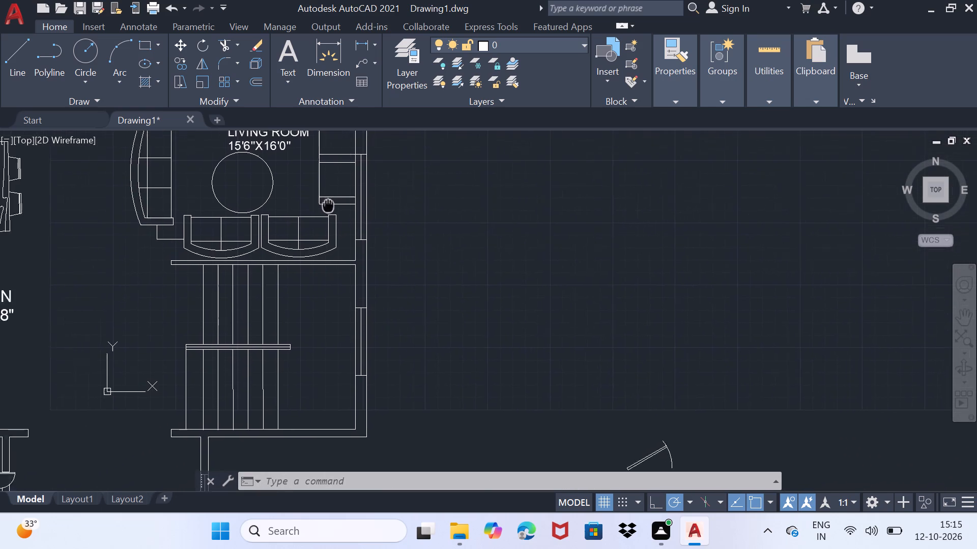
middle_drag(330, 204, 381, 175)
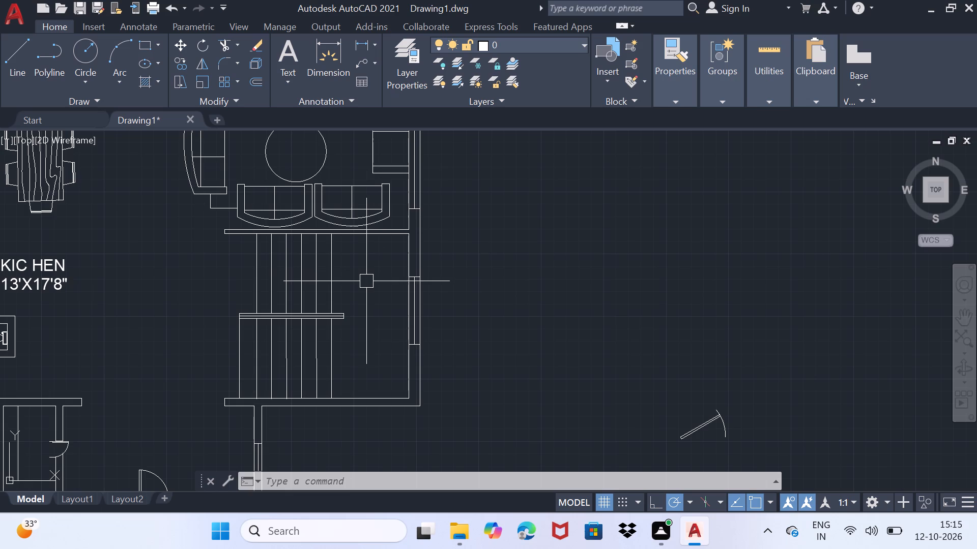
key(l)
key(Return)
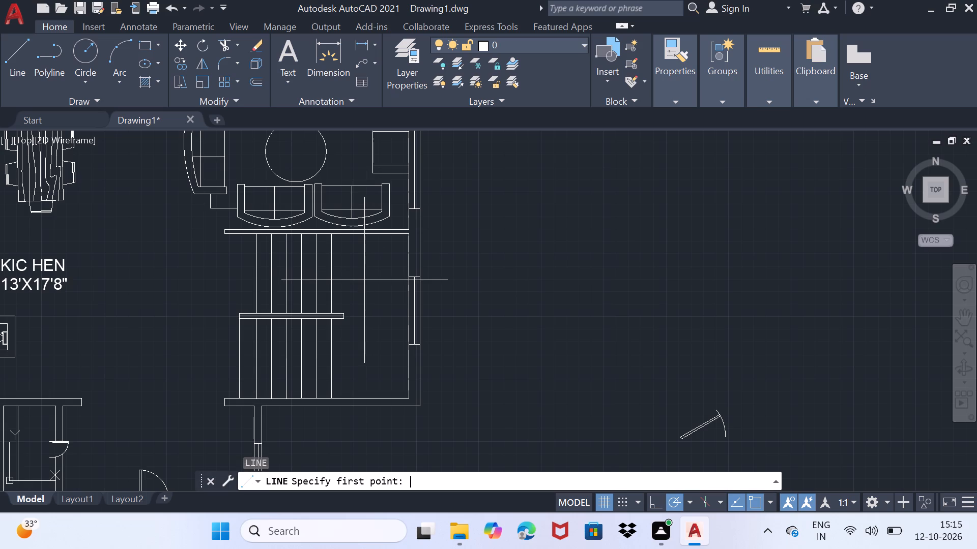
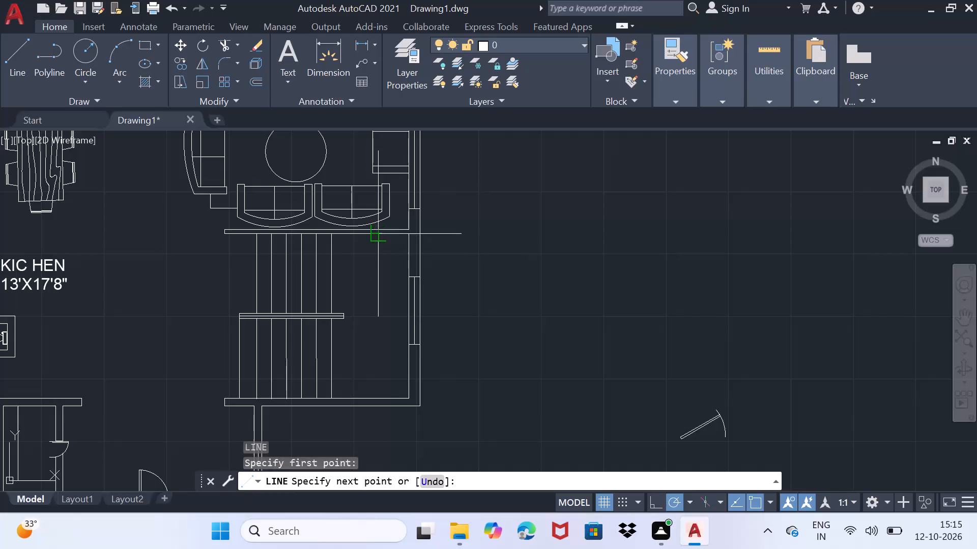
Finish the vertical line between the stair treads and the outer wall, ending it on the lower wall line.
click(380, 398)
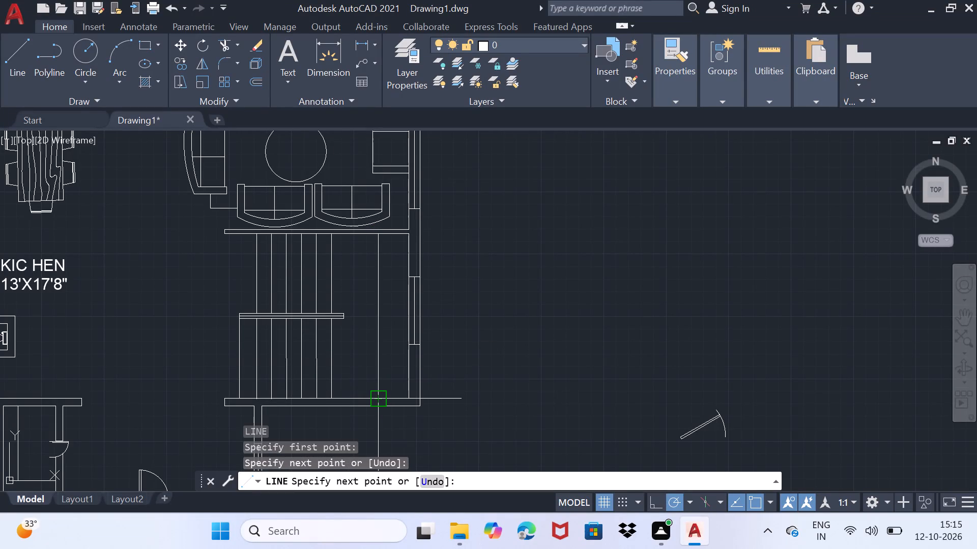
key(space)
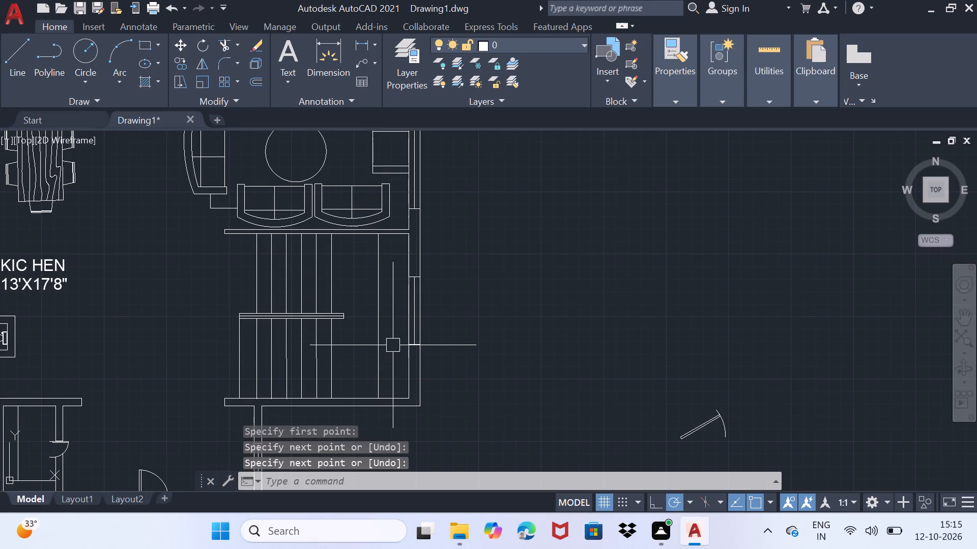
Add single-line text BENCH, rotated 90° and about 2'-4" high, in the strip between the stairs and the outer wall.
text(TE)
key(x)
key(t)
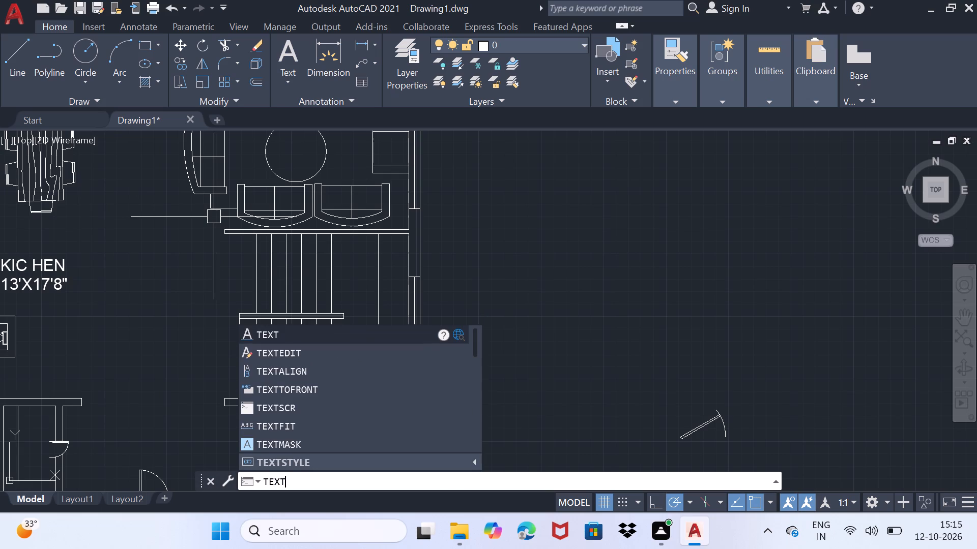
key(Return)
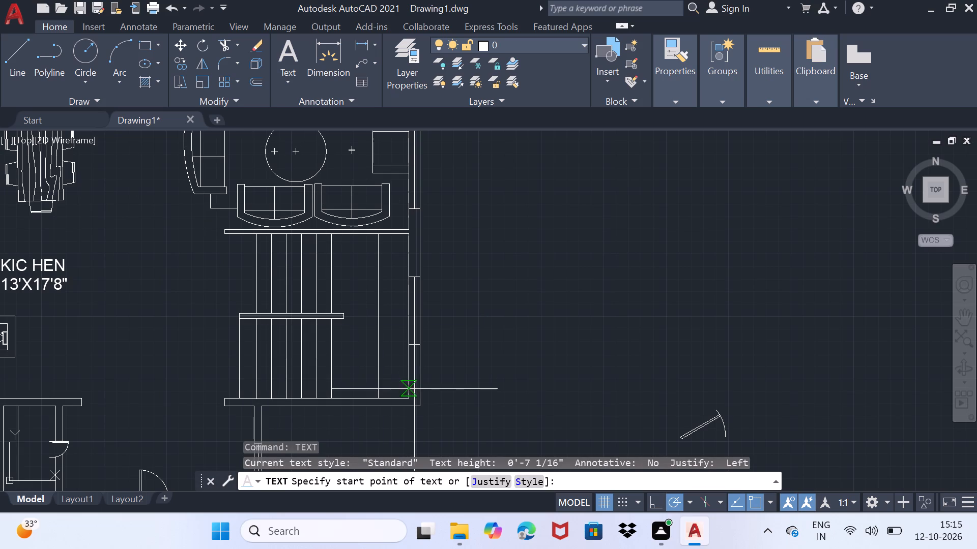
click(393, 348)
click(394, 313)
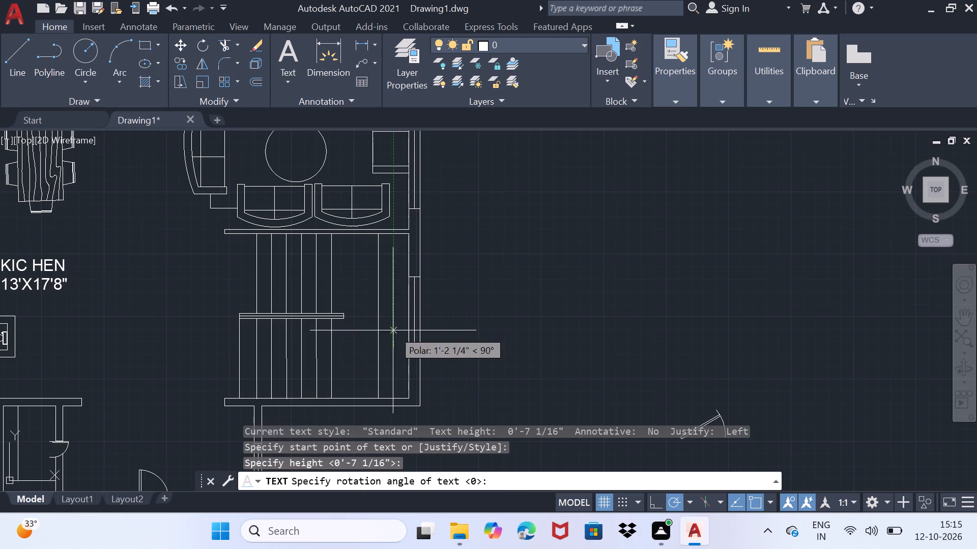
click(393, 337)
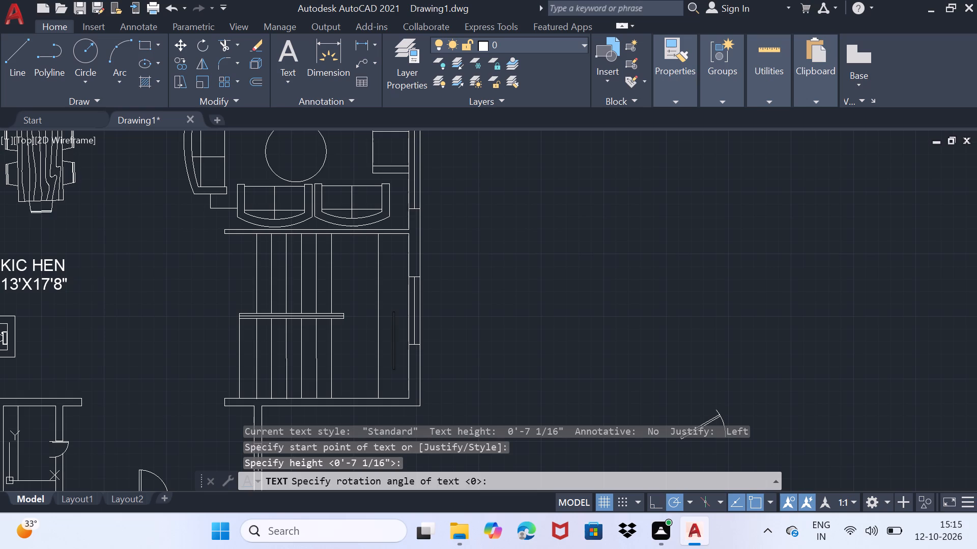
text(BE)
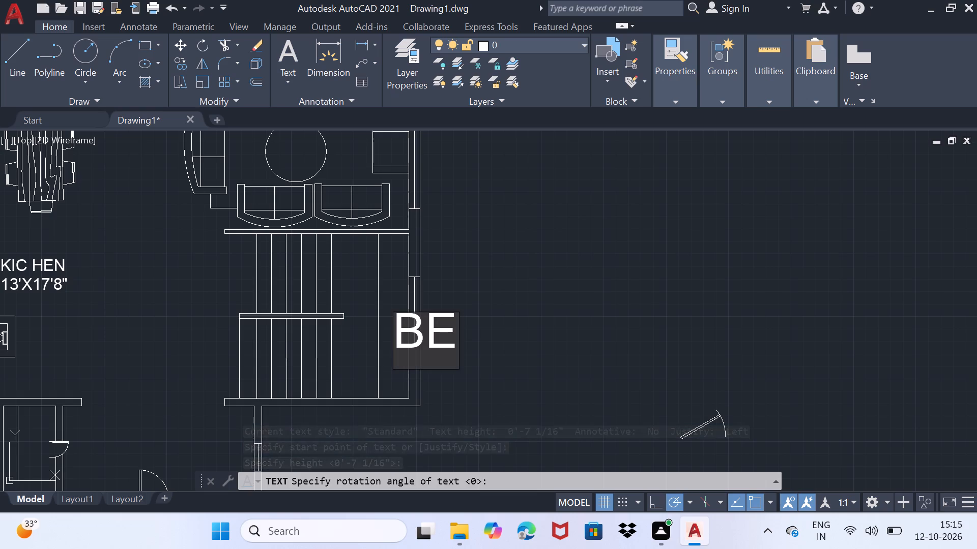
text(NCH)
key(Return)
key(Return)
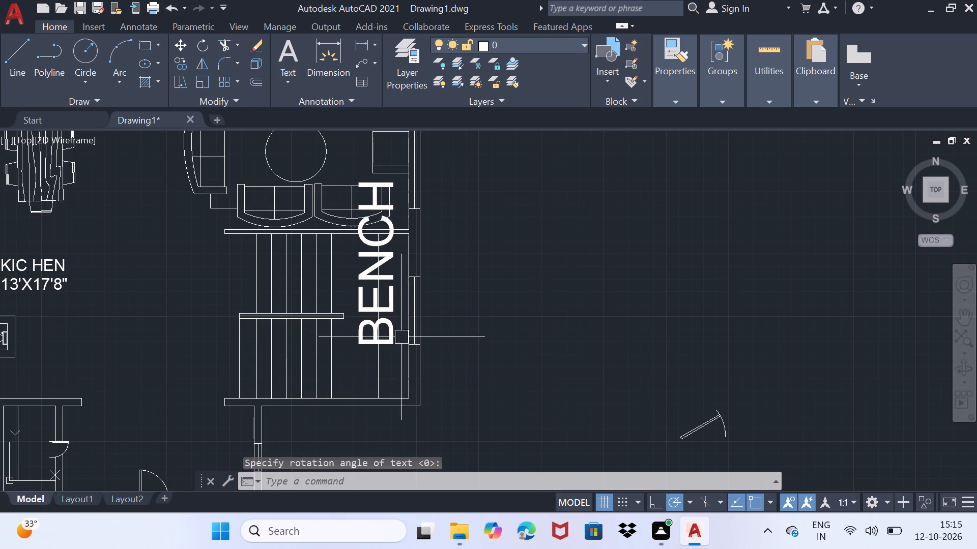
Move the BENCH text down toward the lower end of the strip beside the outer wall.
click(376, 321)
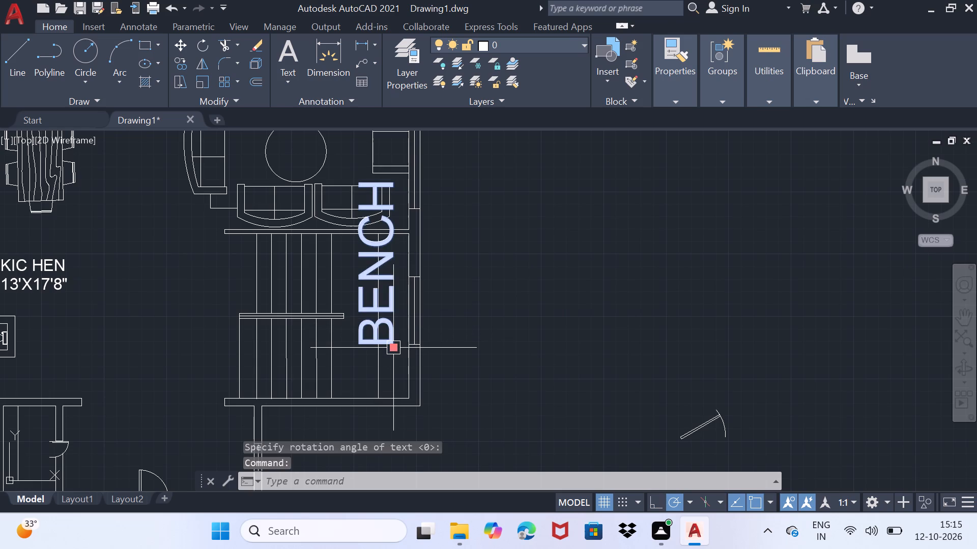
key(m)
key(Return)
click(392, 350)
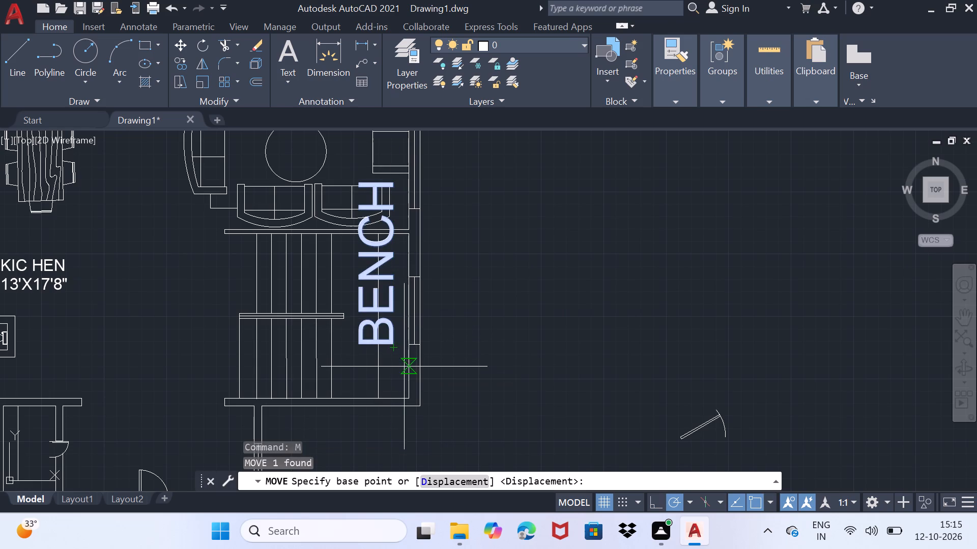
click(391, 344)
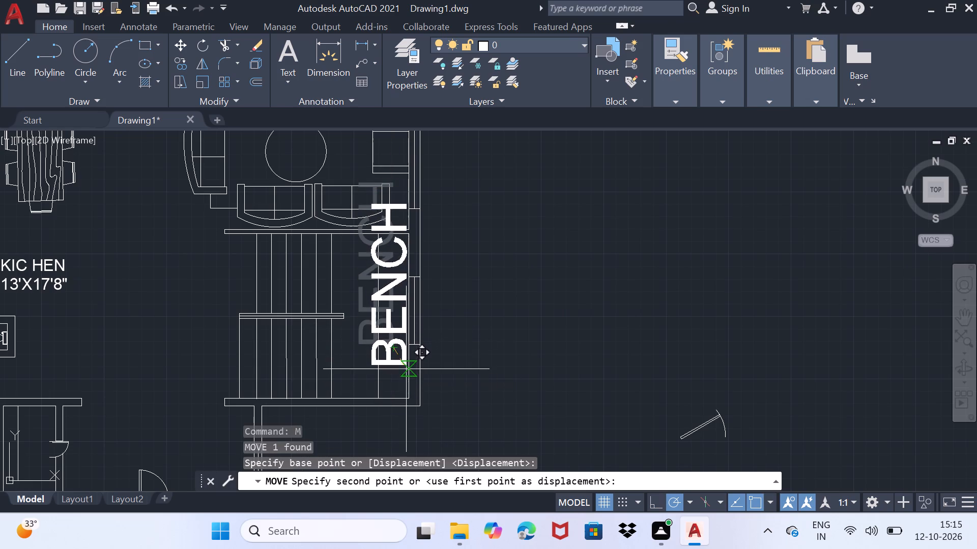
click(409, 379)
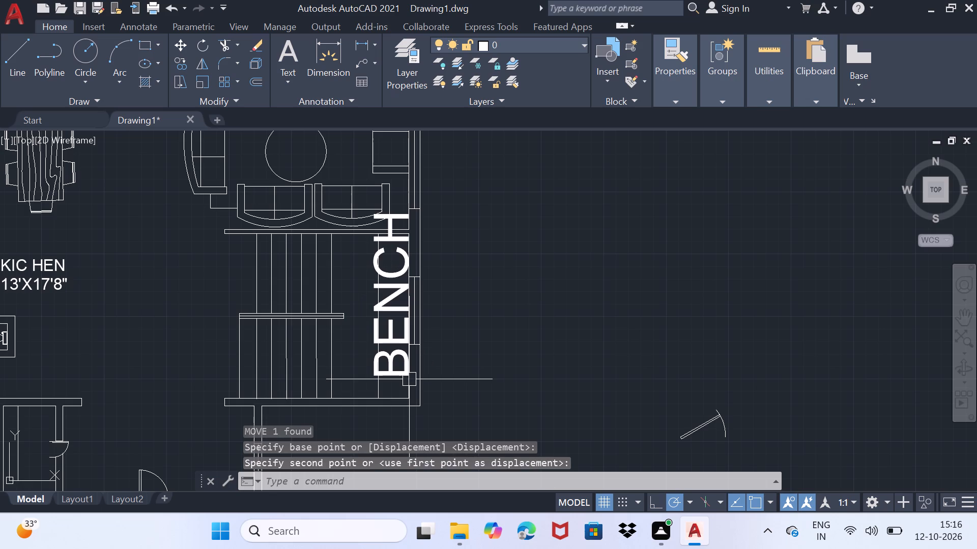
Scale the BENCH text down from a base point at its upper end so it suits the narrow strip.
click(399, 367)
key(s)
key(c)
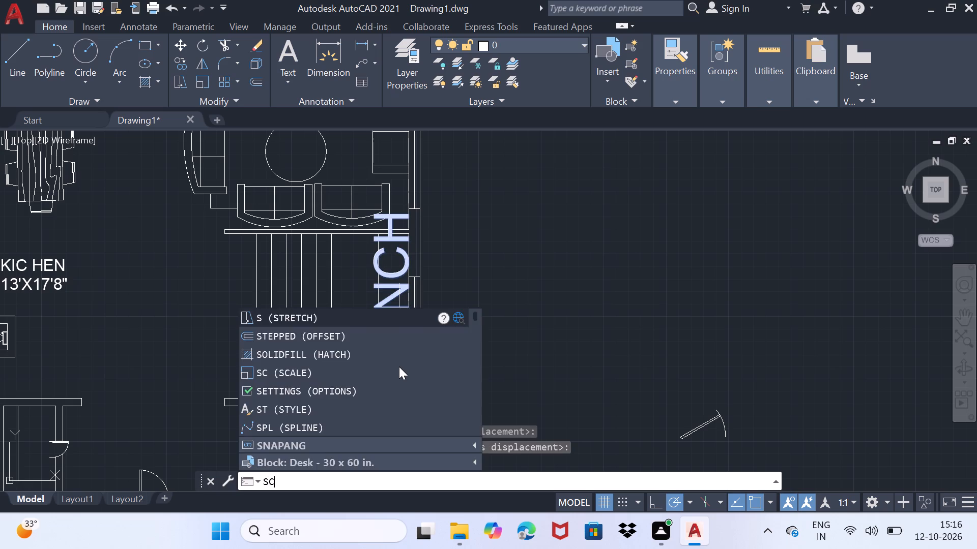
key(Return)
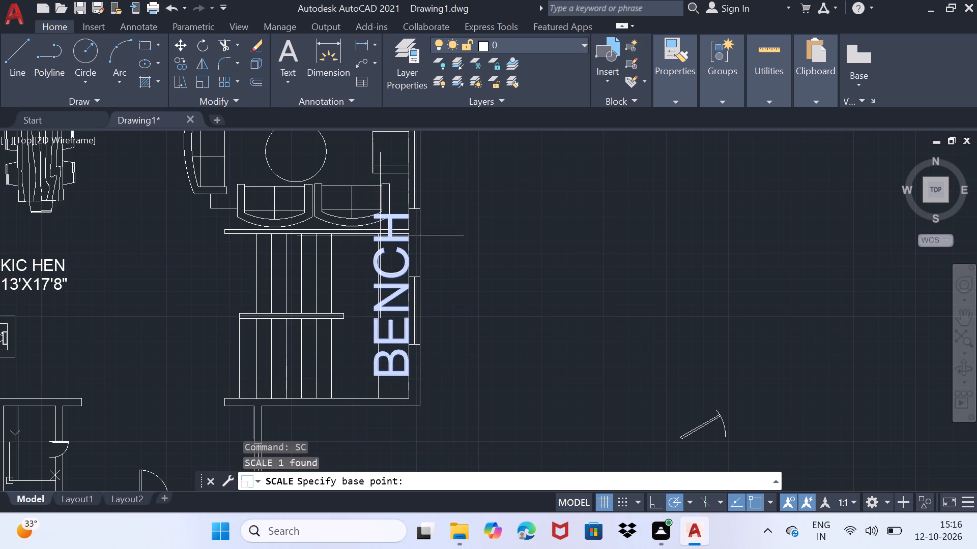
click(380, 209)
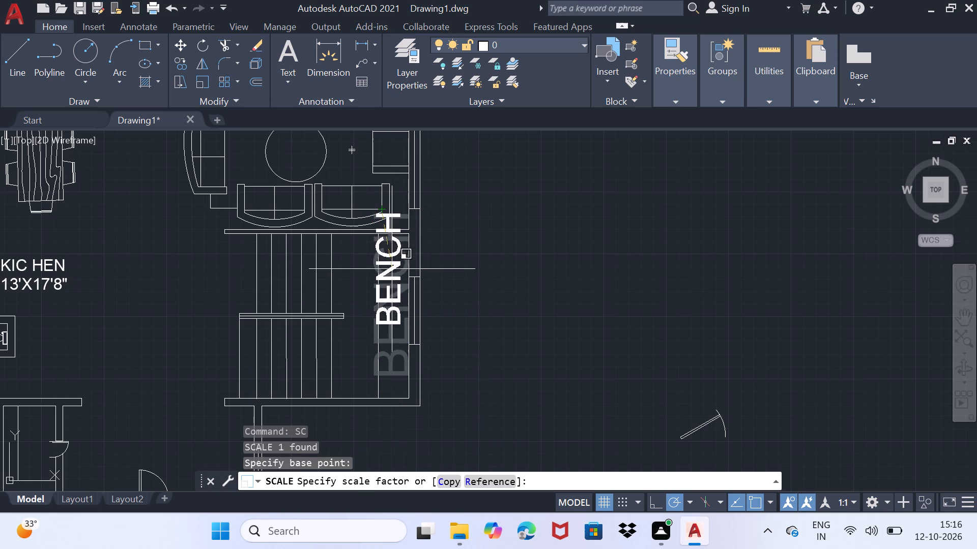
click(387, 260)
Move the reduced BENCH text down into the middle of the bench strip, between its line and the outer wall.
scroll(392, 311, up, 2)
click(392, 299)
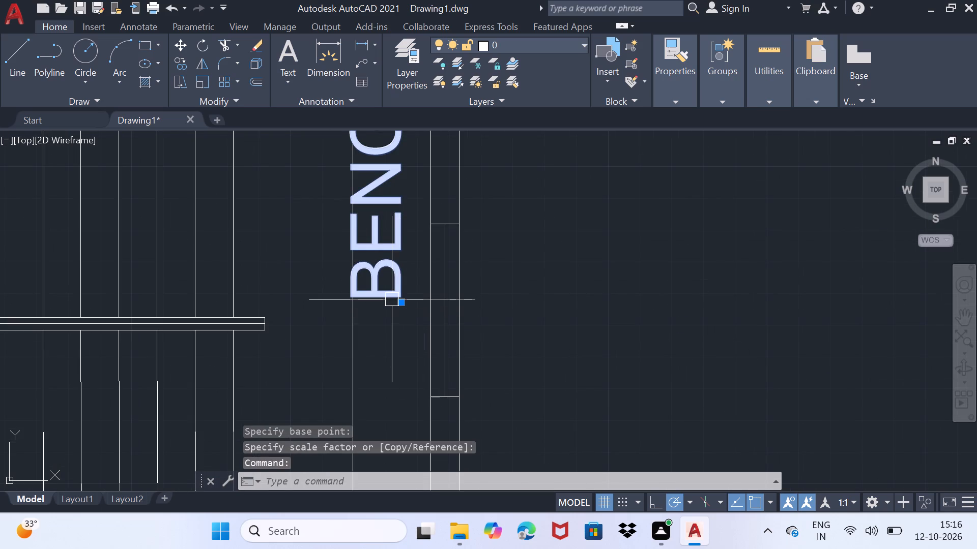
key(m)
key(Return)
click(393, 295)
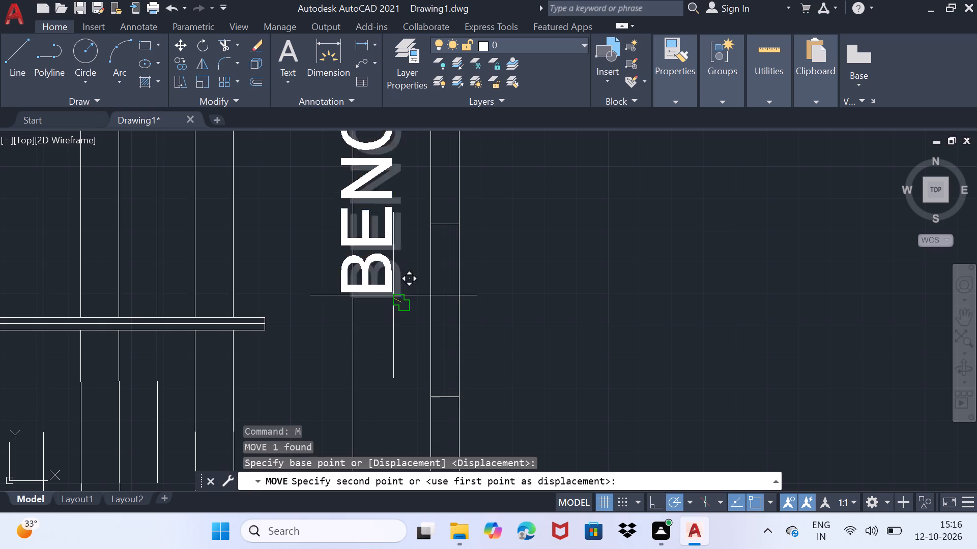
scroll(406, 374, down, 2)
scroll(411, 405, up, 3)
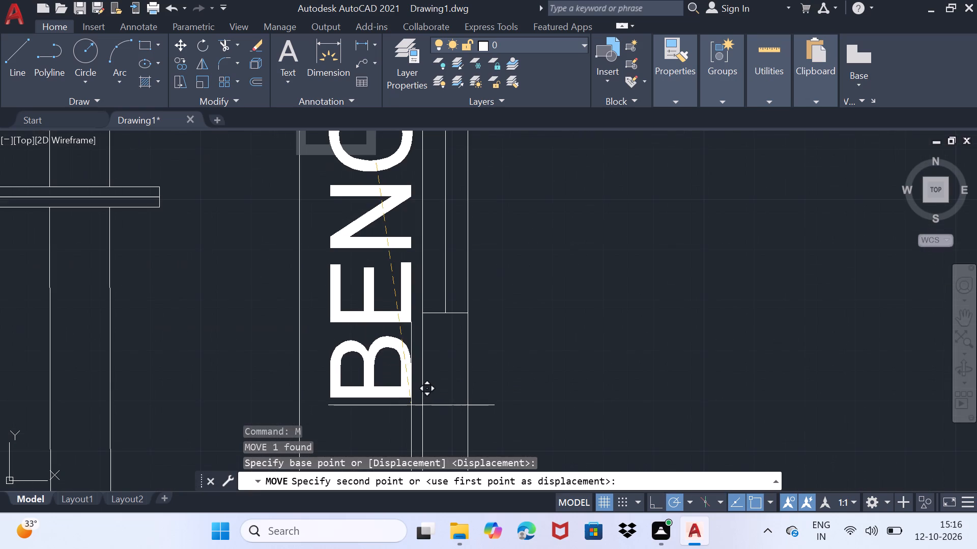
click(407, 407)
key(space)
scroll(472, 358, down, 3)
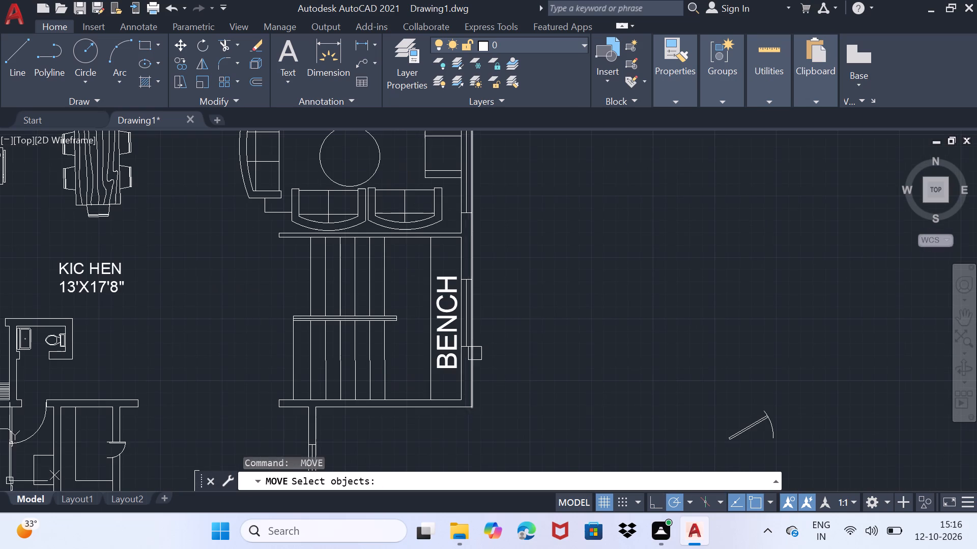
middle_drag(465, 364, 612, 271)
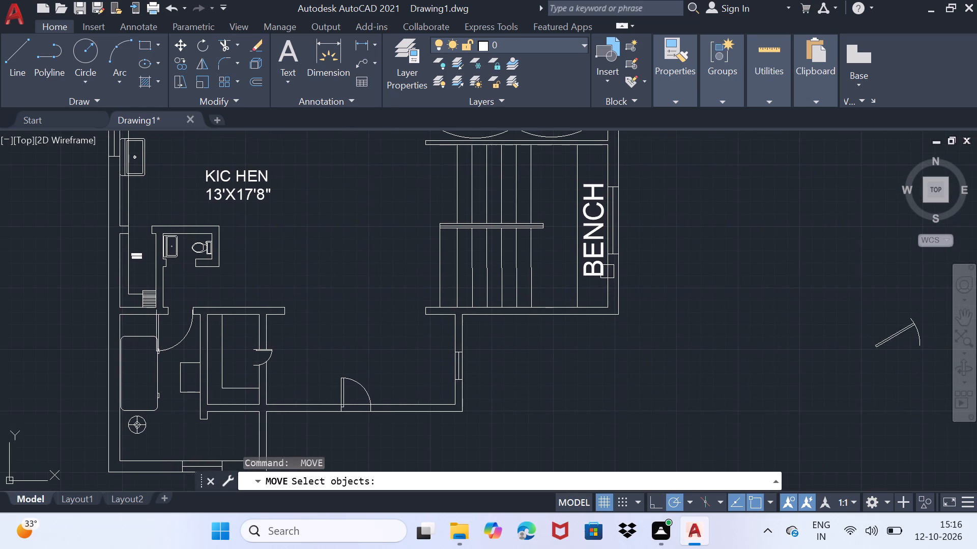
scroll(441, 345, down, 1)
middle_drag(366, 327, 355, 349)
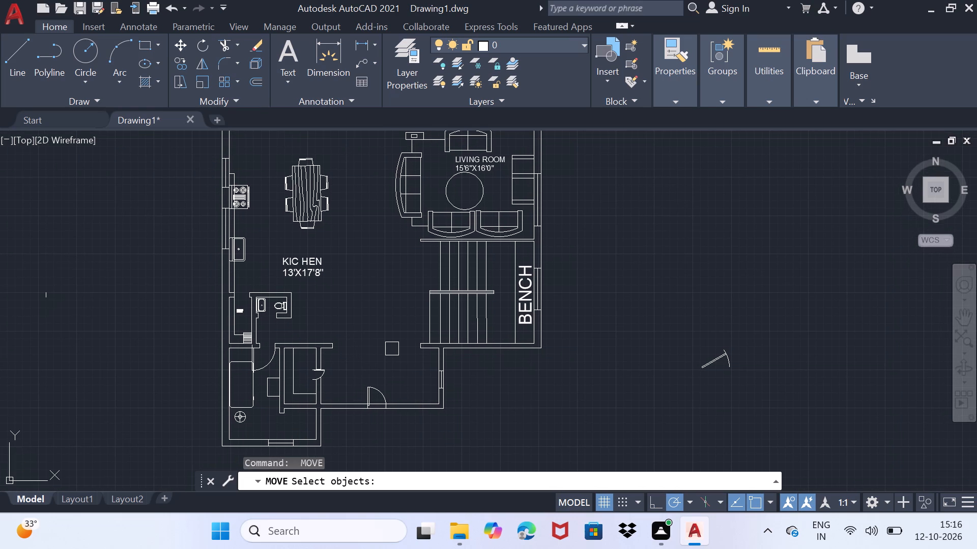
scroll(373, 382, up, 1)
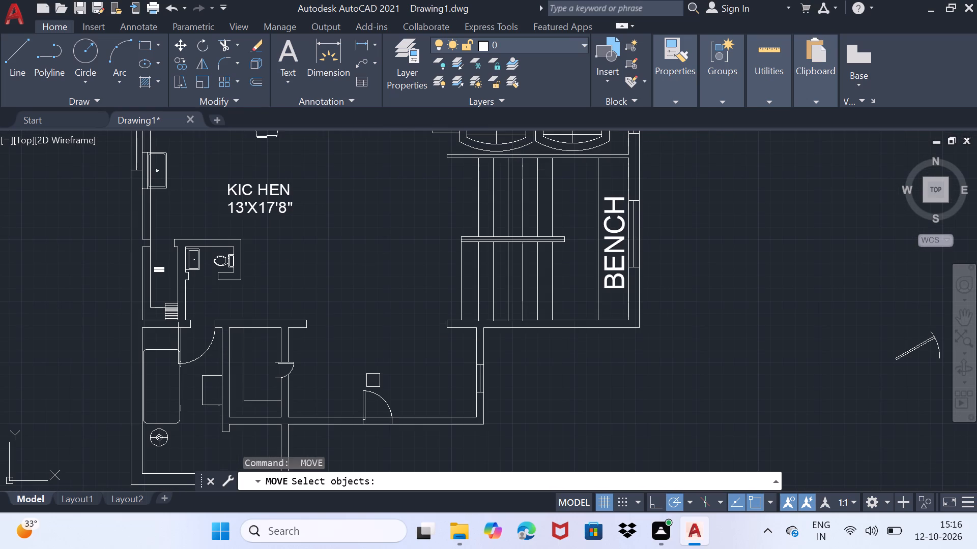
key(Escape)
Add a horizontal two-line text label, FOYER and 7'8"X6'8", in the entrance area above the main door.
text(TE)
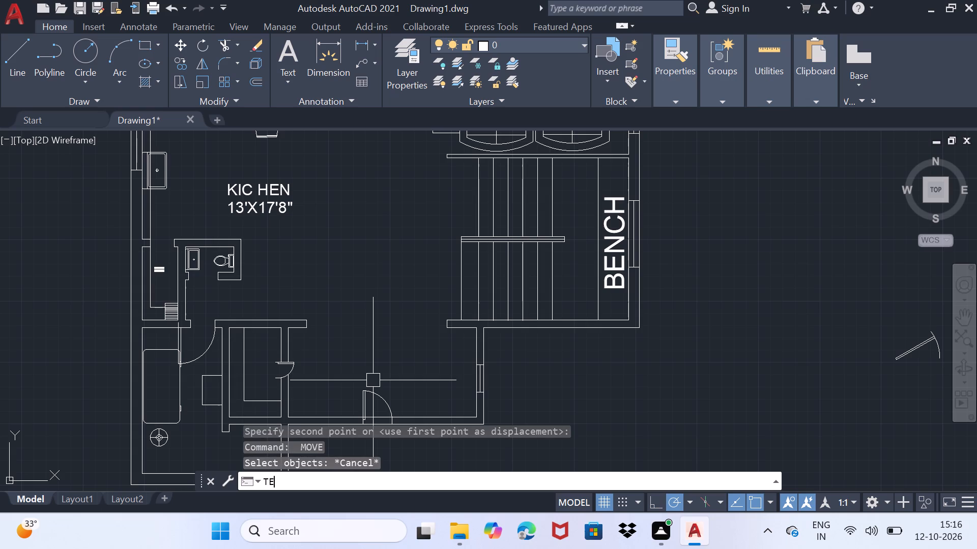
text(XT)
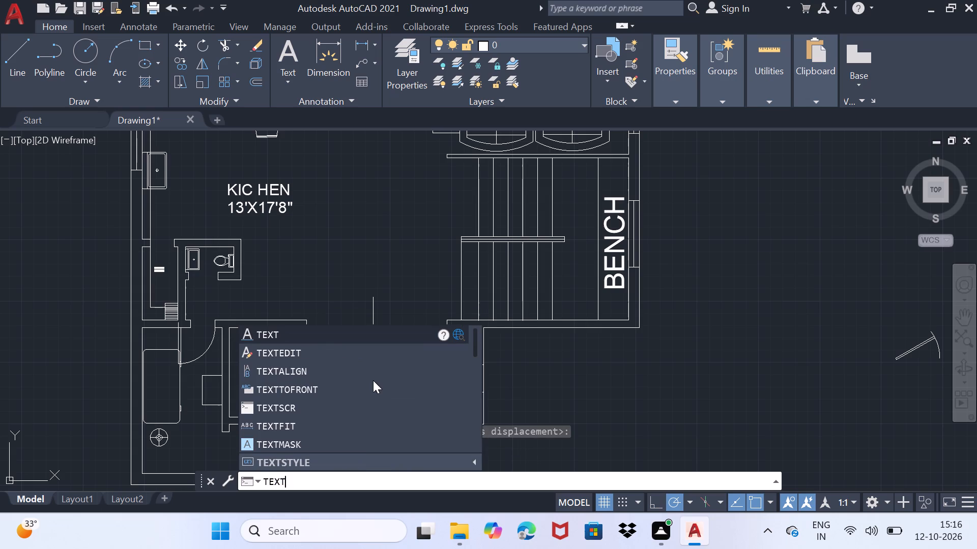
key(Return)
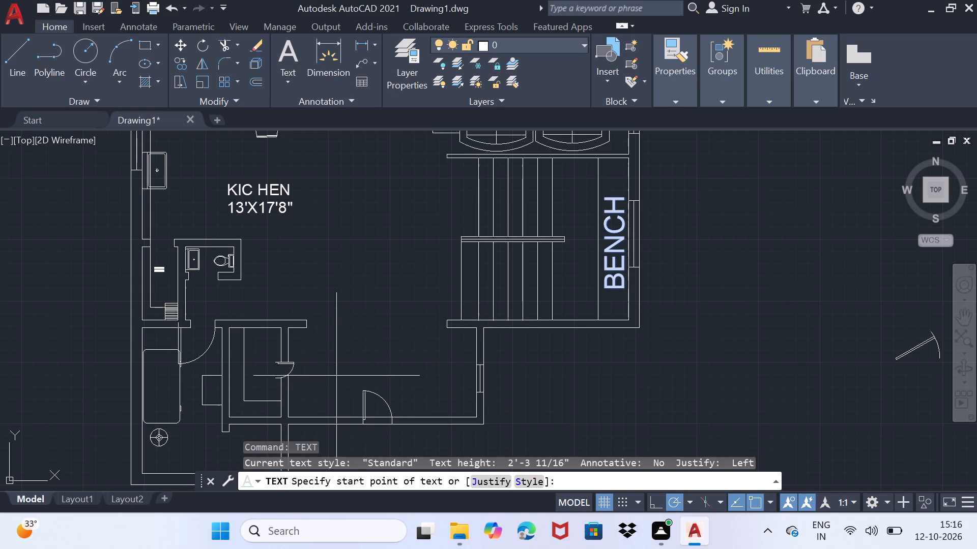
click(330, 365)
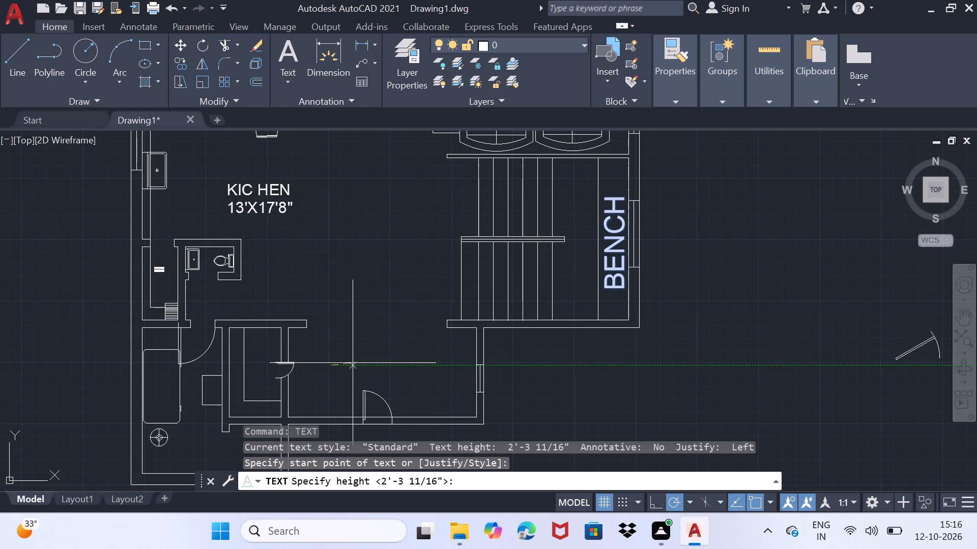
click(353, 363)
click(353, 363)
click(353, 363)
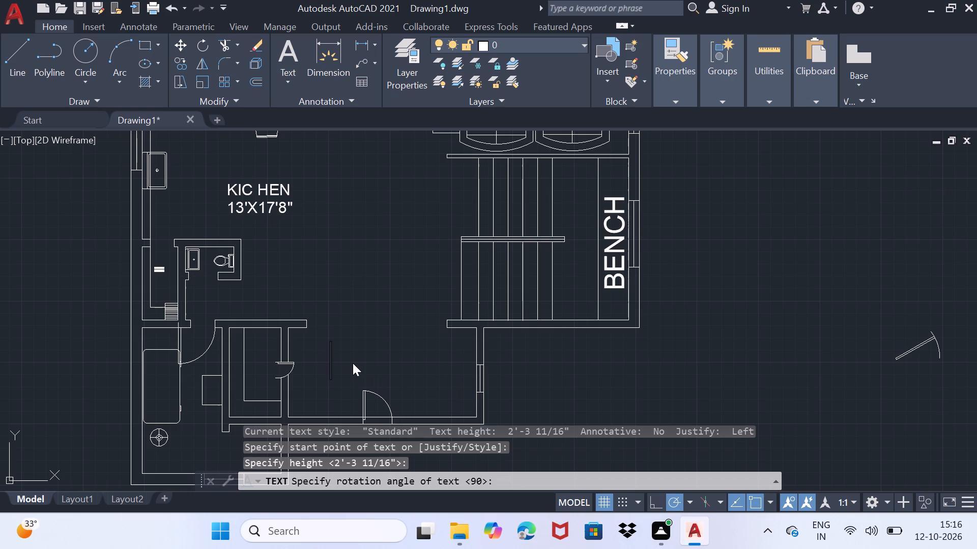
key(f)
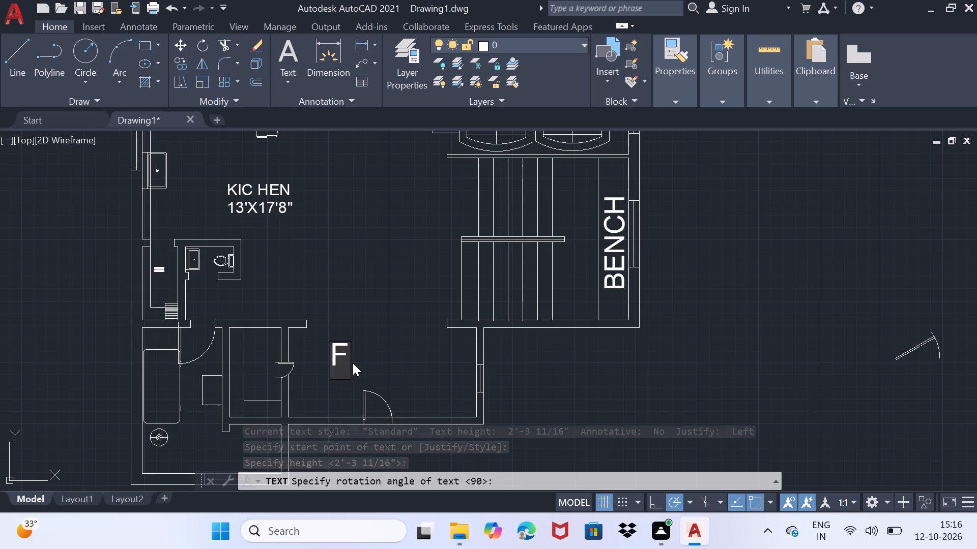
text(OY)
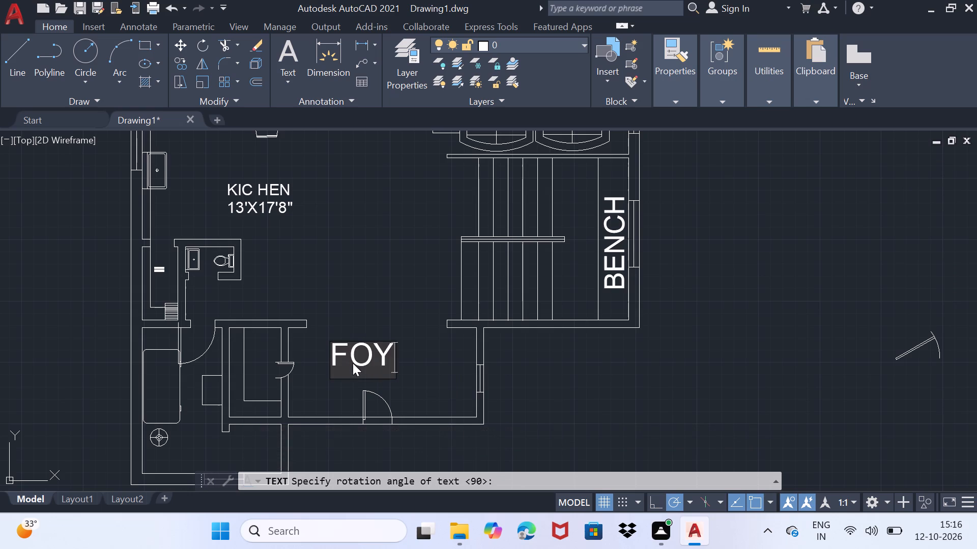
text(ER)
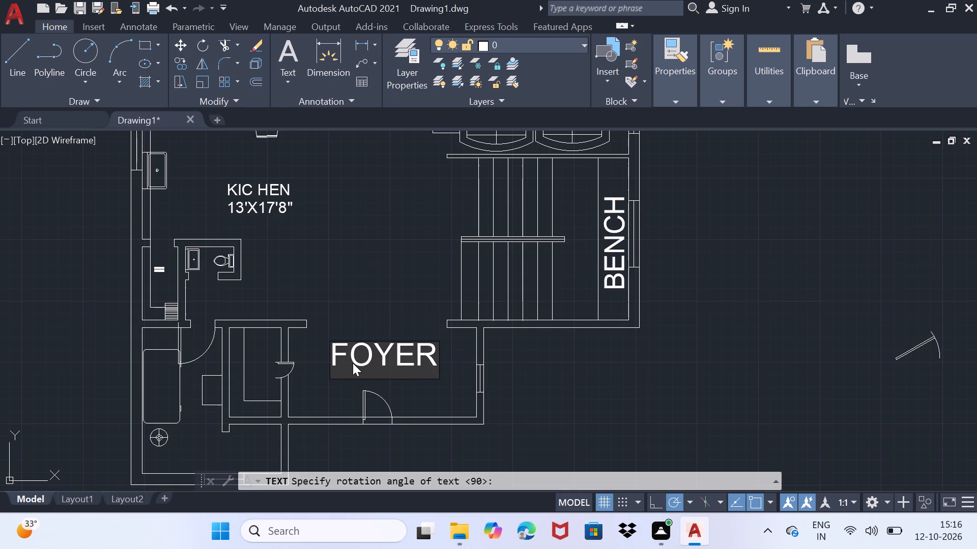
key(Return)
key(7)
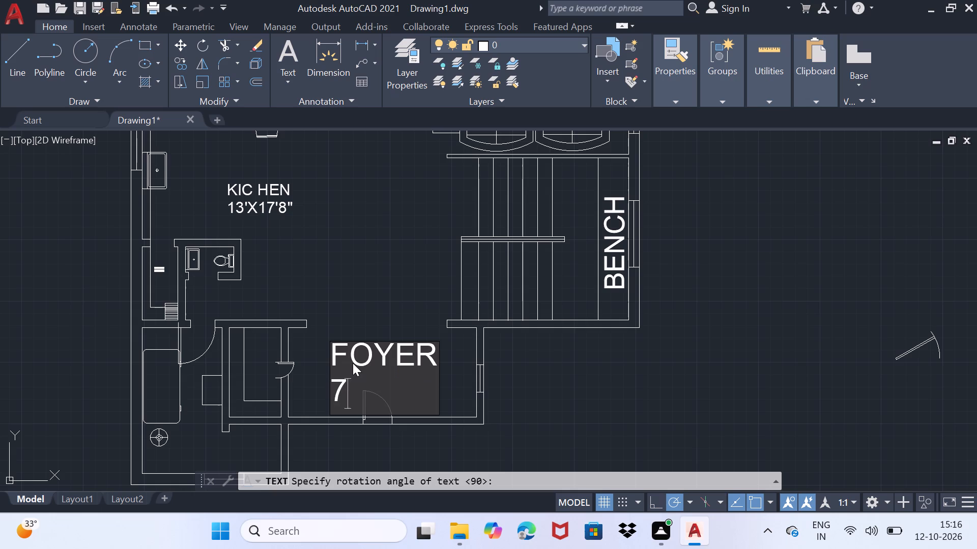
text('8")
key(x)
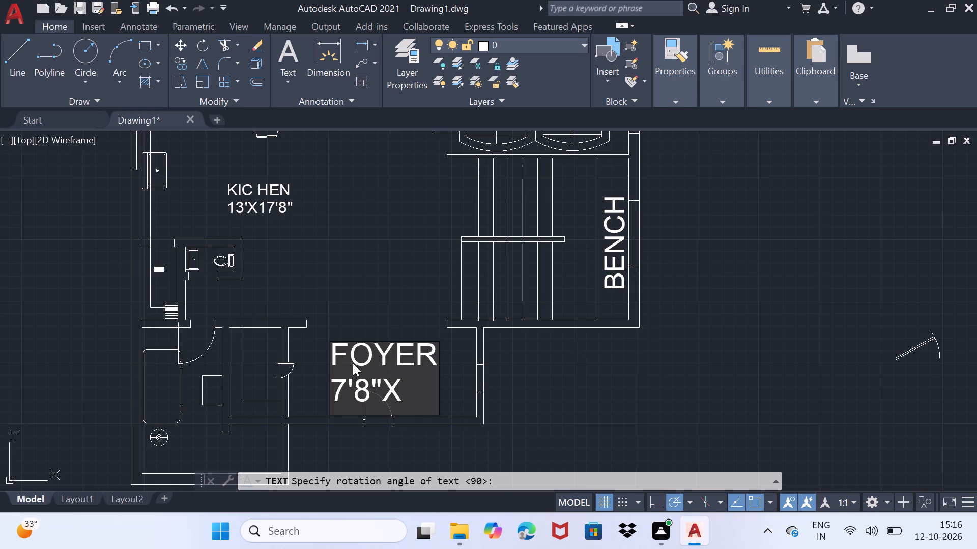
key(6)
text('8")
key(Return)
key(Return)
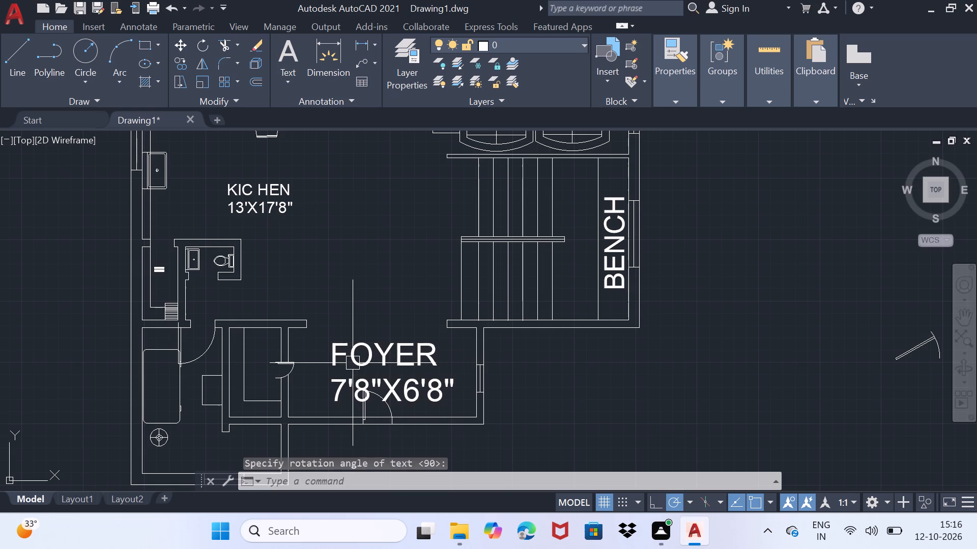
Move both lines of the FOYER label slightly up and left so they clear the main door swing.
click(427, 354)
click(429, 394)
key(m)
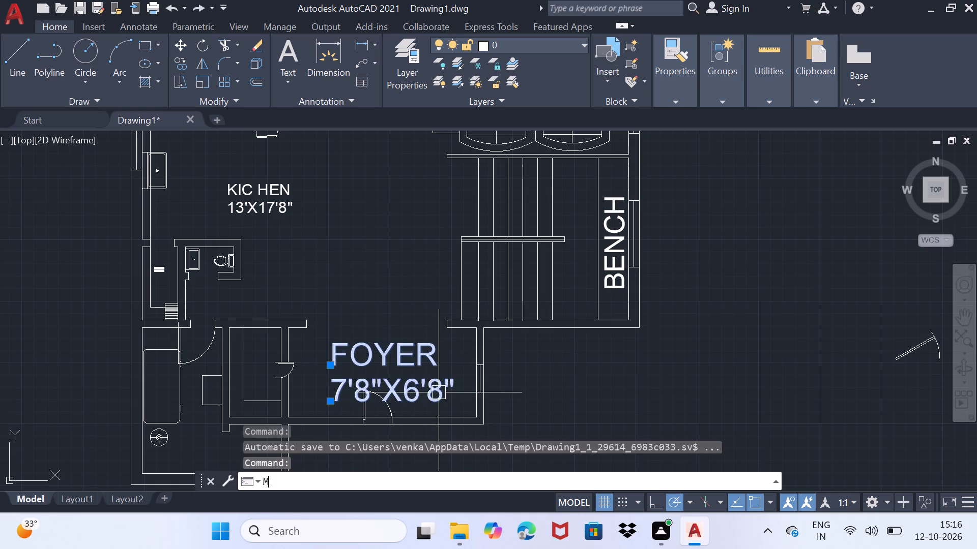
key(Return)
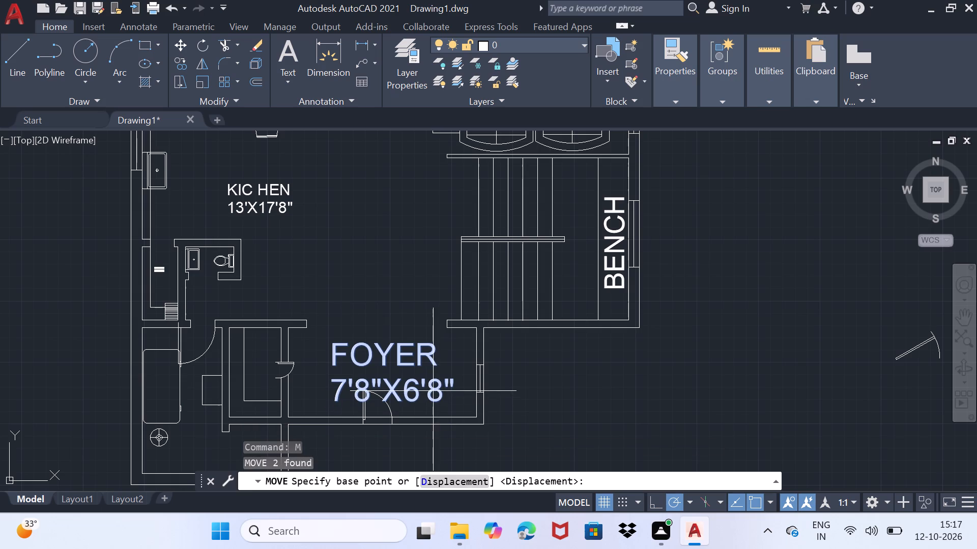
click(334, 404)
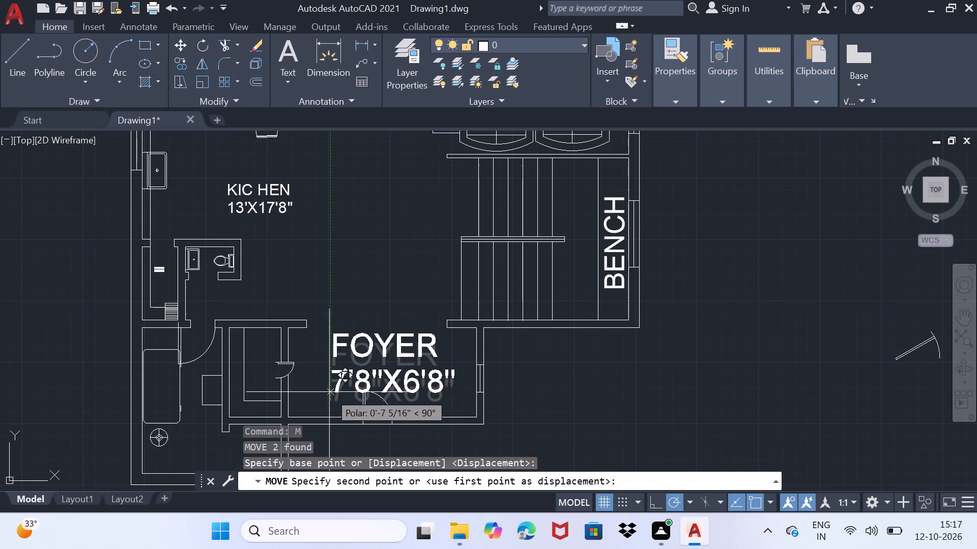
click(322, 385)
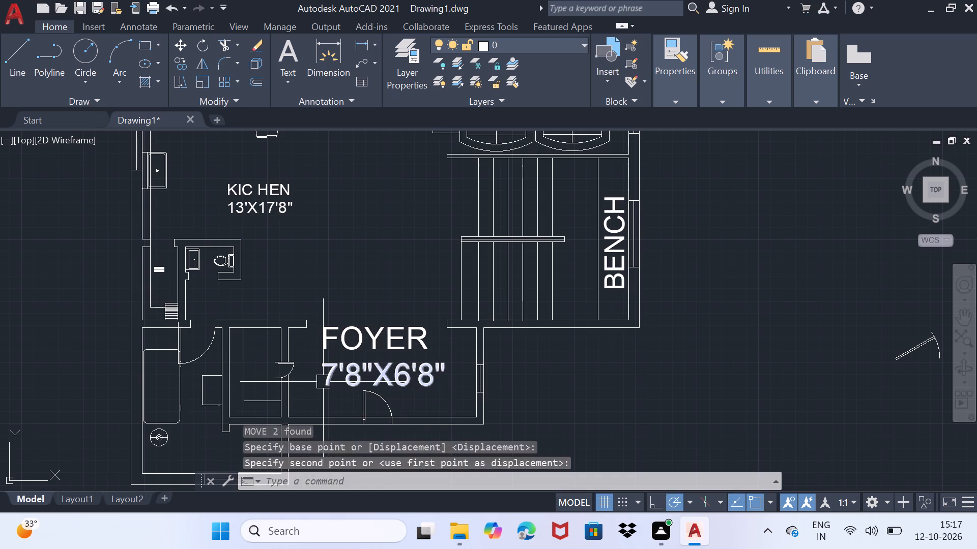
key(space)
Add a horizontal two-line text label about 9" high, OFFICE and 8'10"X10'8", beside the round stool near the lower window.
scroll(426, 370, down, 1)
middle_drag(322, 398, 405, 342)
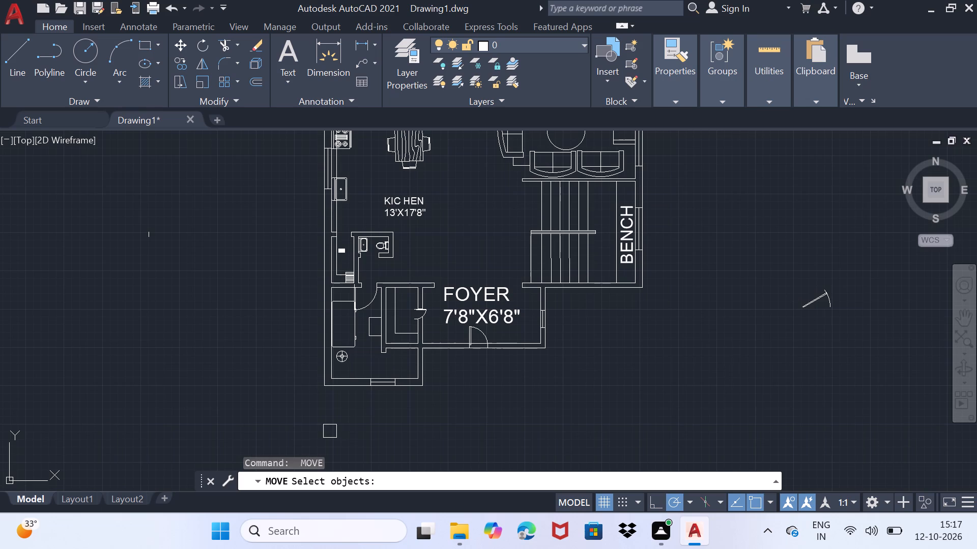
scroll(328, 426, up, 1)
scroll(377, 337, up, 2)
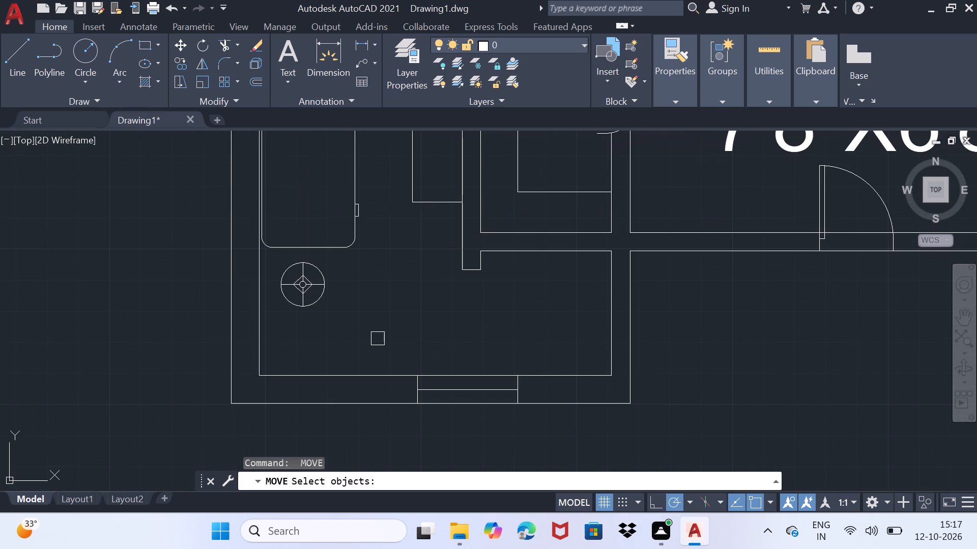
key(space)
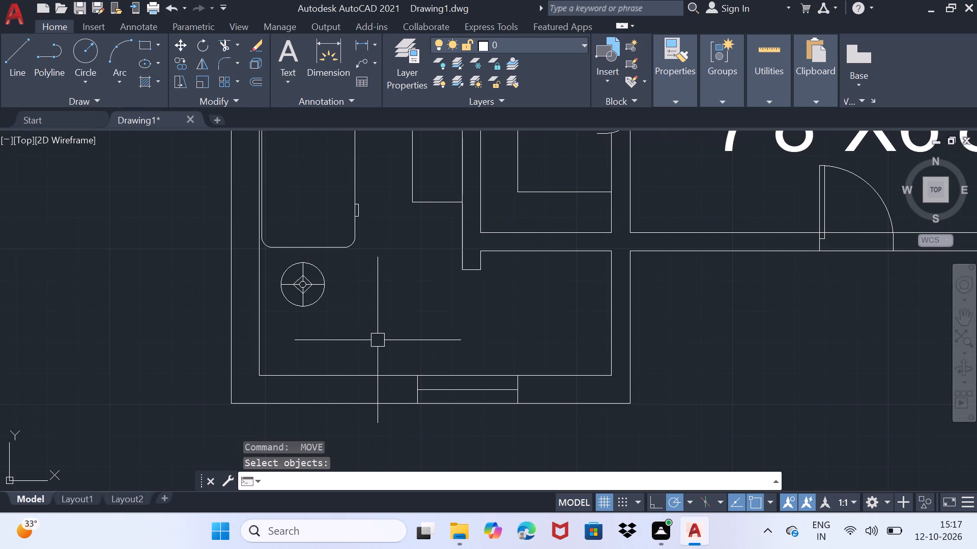
text(TE)
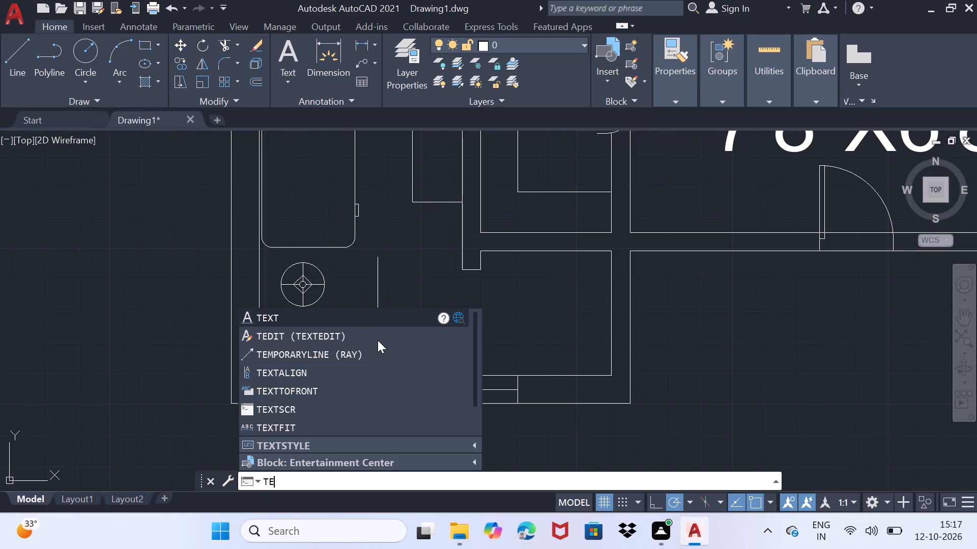
text(XT)
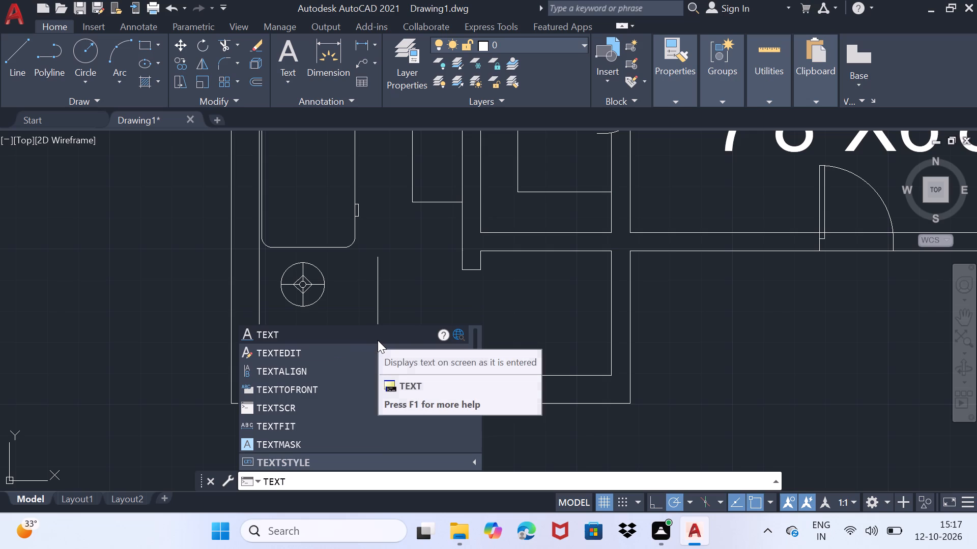
key(Return)
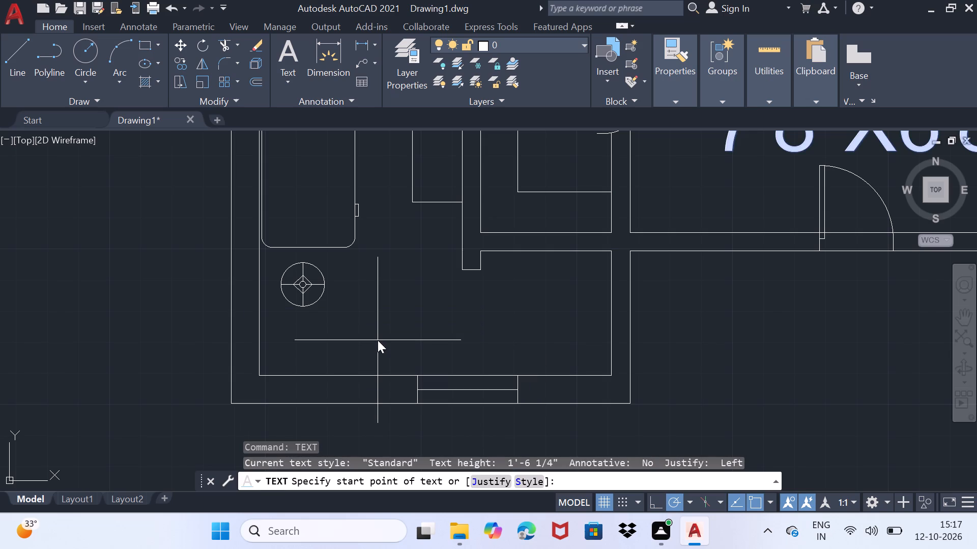
click(363, 336)
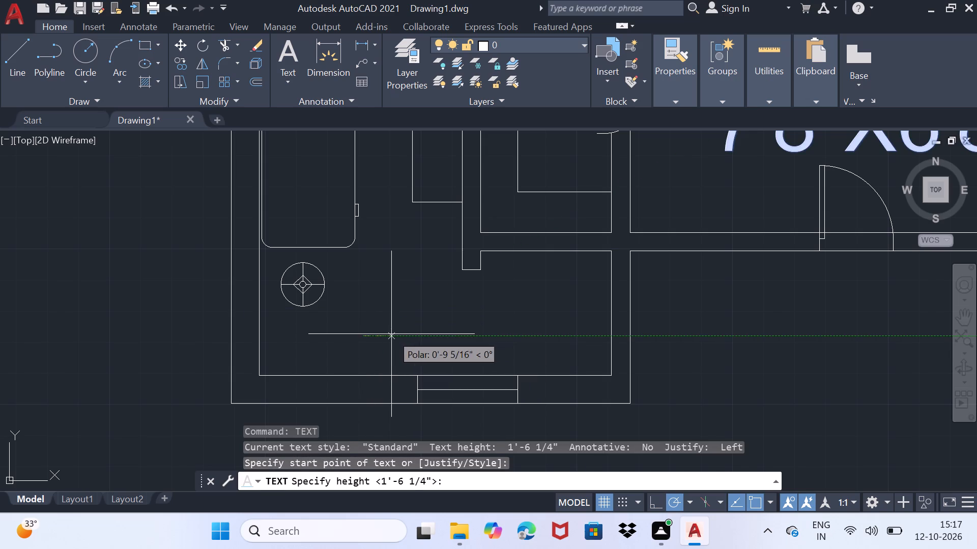
click(391, 334)
click(384, 339)
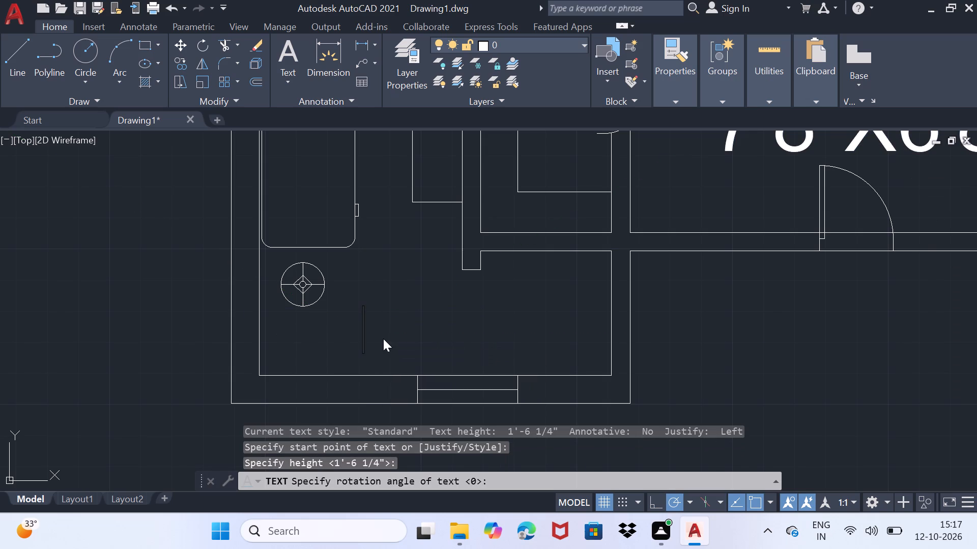
text(OFF)
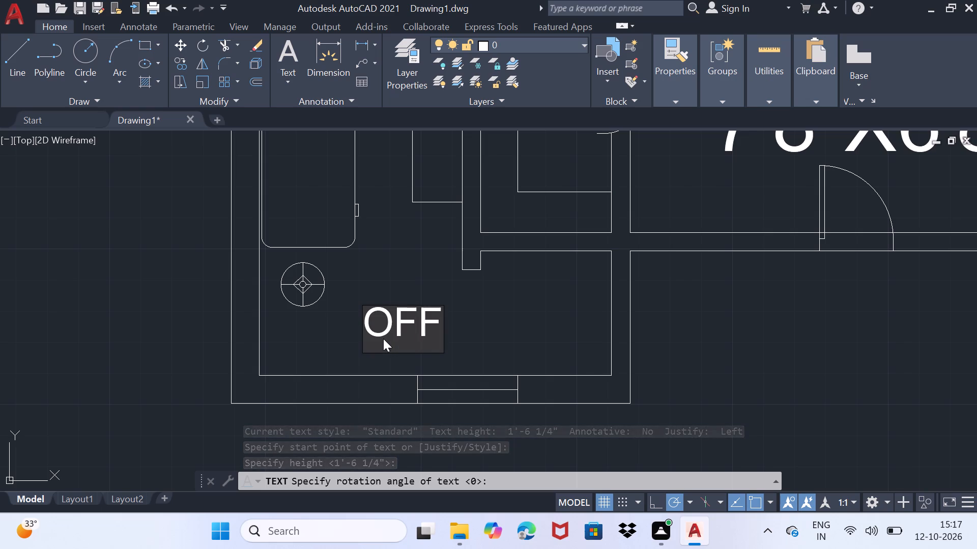
text(ICE)
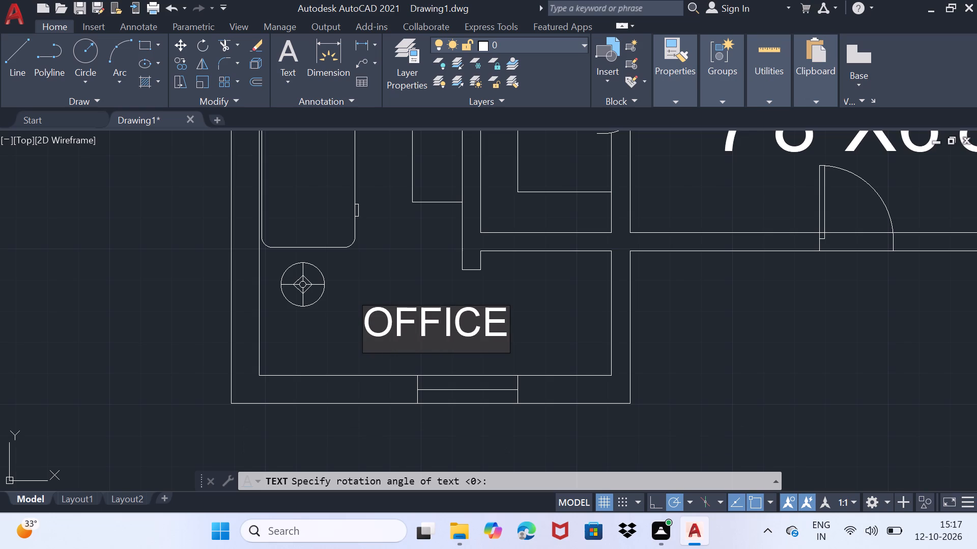
key(Return)
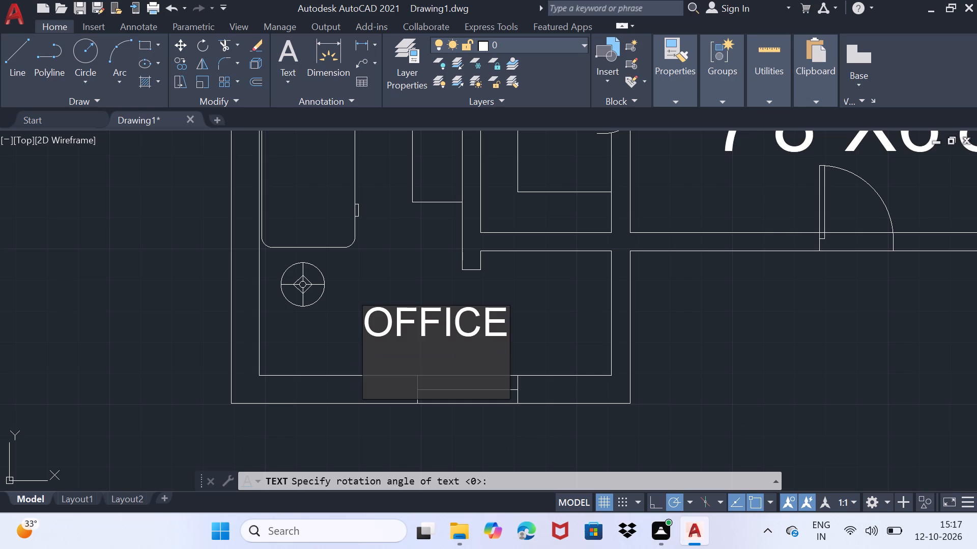
key(8)
key(apostrophe)
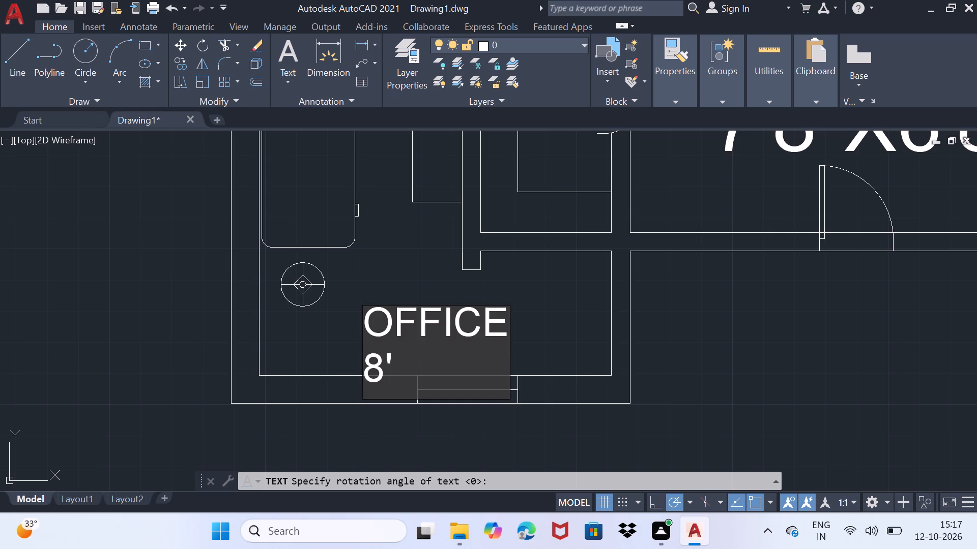
key(1)
text(0")
key(x)
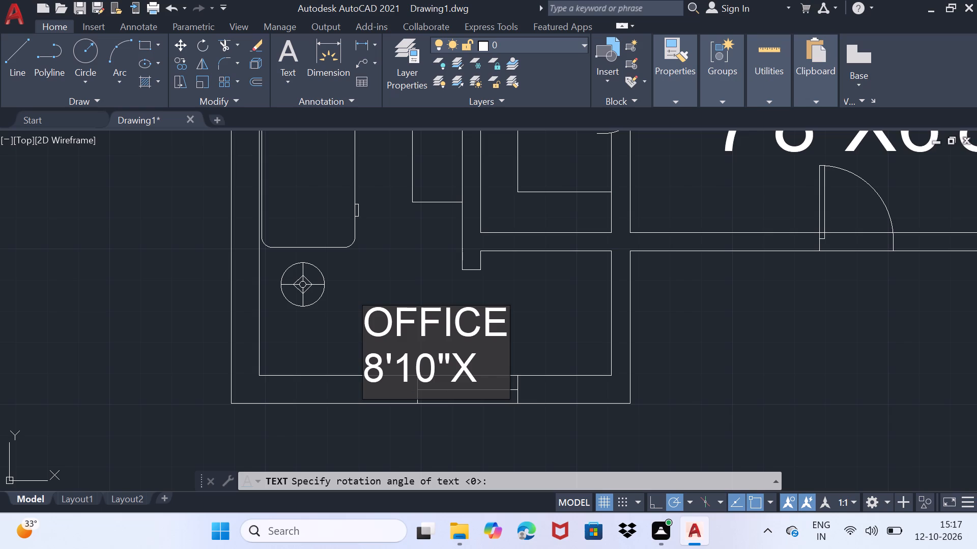
text(10)
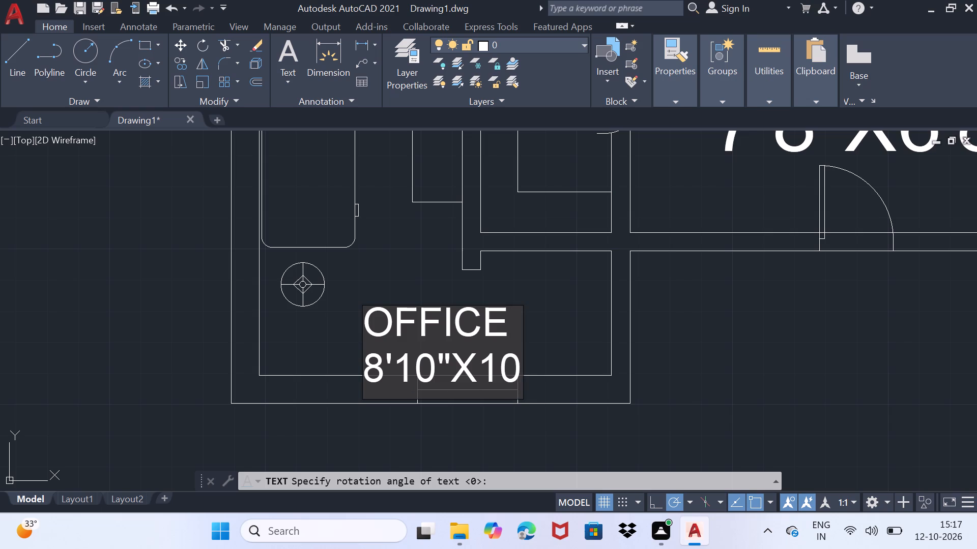
key(apostrophe)
key(8)
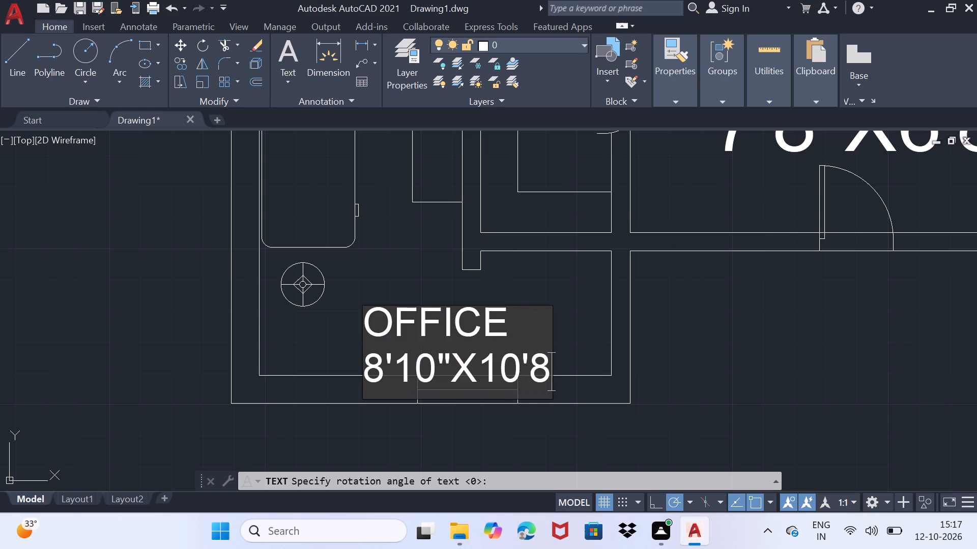
key(shift+quotedbl)
key(Return)
key(Return)
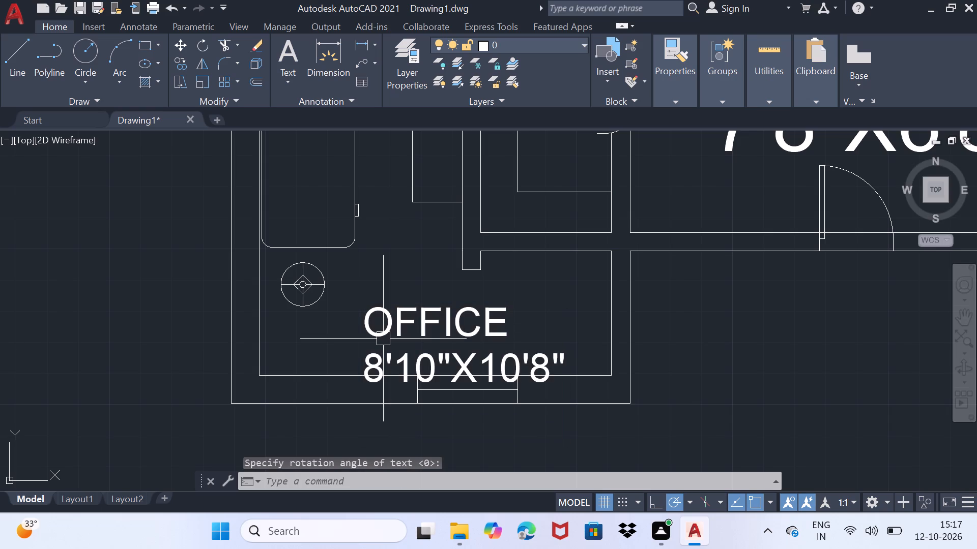
Move both lines of the OFFICE label up and slightly left so they sit inside the room, clear of the window wall.
click(424, 311)
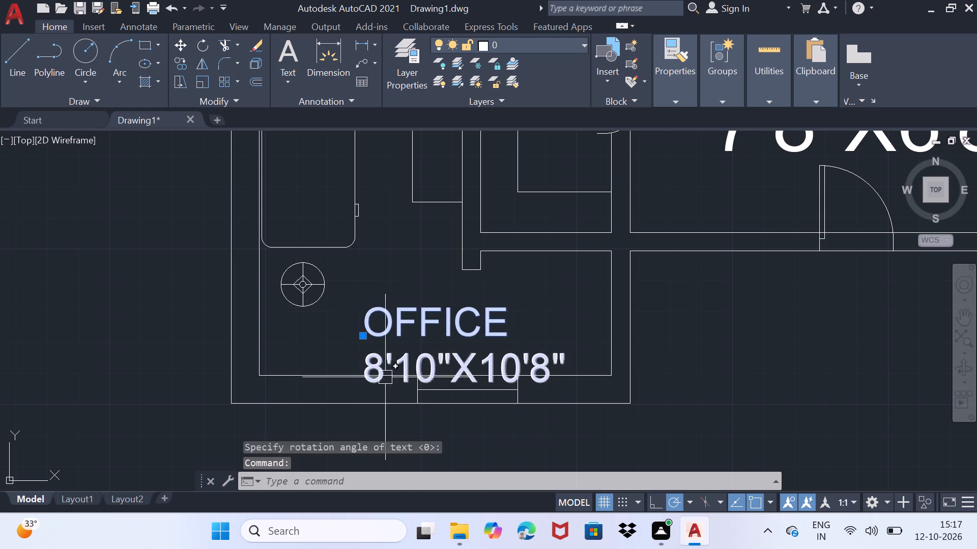
click(384, 379)
key(m)
key(Return)
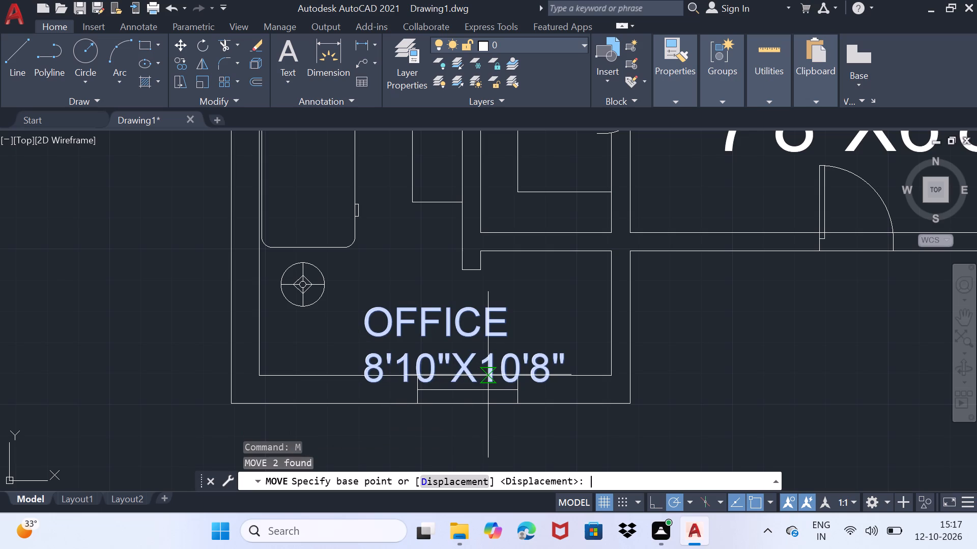
click(363, 381)
click(354, 356)
key(space)
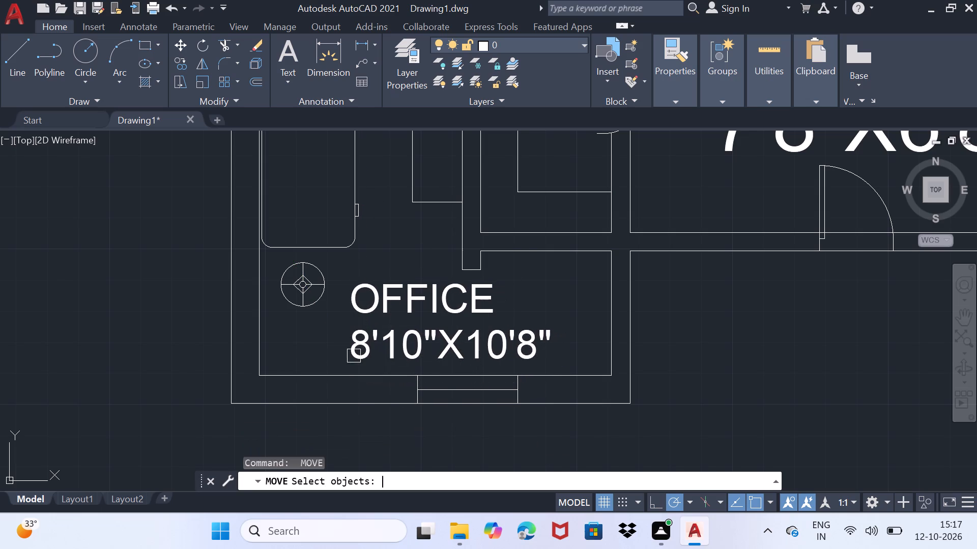
Add the text MUDROOM, about 8 3/8" high and rotated 90°, in the small room between the office and the foyer.
scroll(355, 340, down, 2)
scroll(437, 253, up, 2)
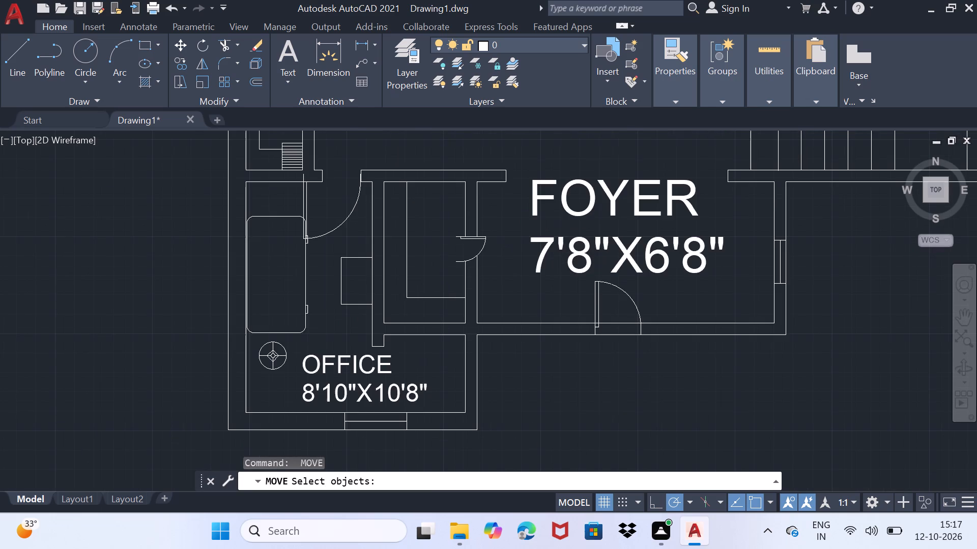
key(space)
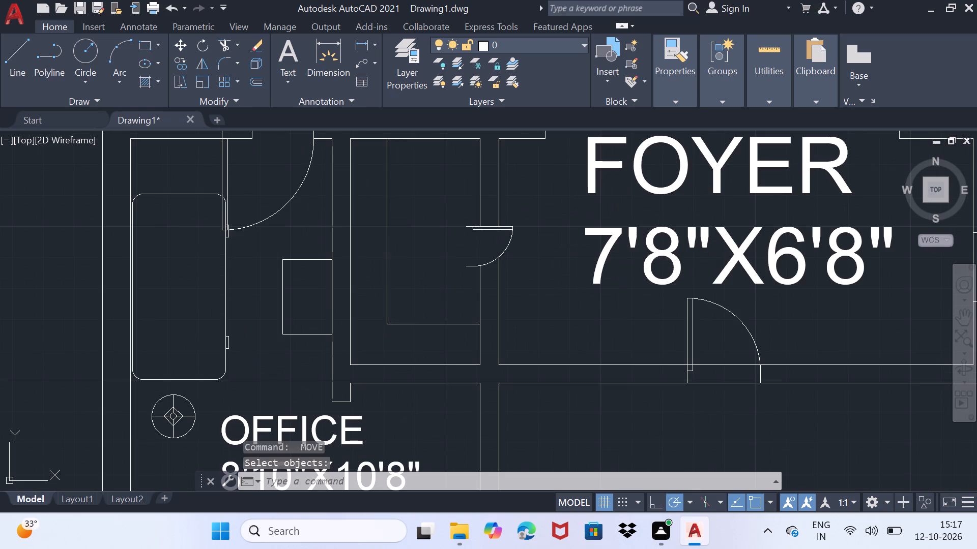
text(TEXT)
key(Return)
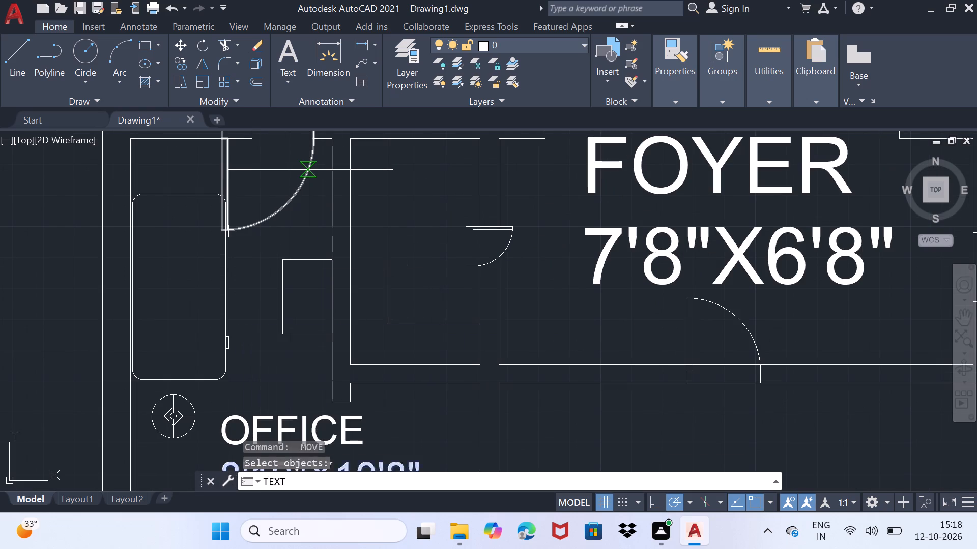
click(424, 292)
double_click(424, 266)
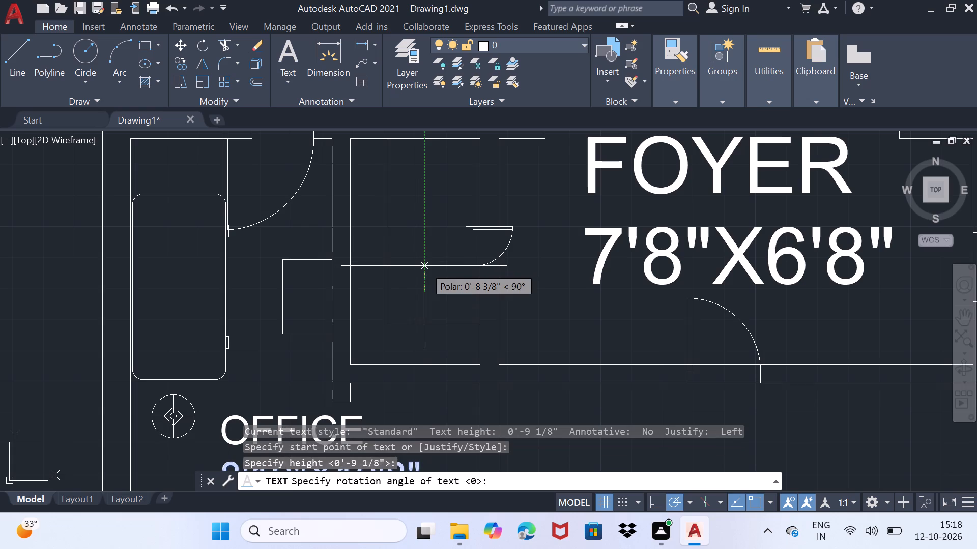
click(424, 266)
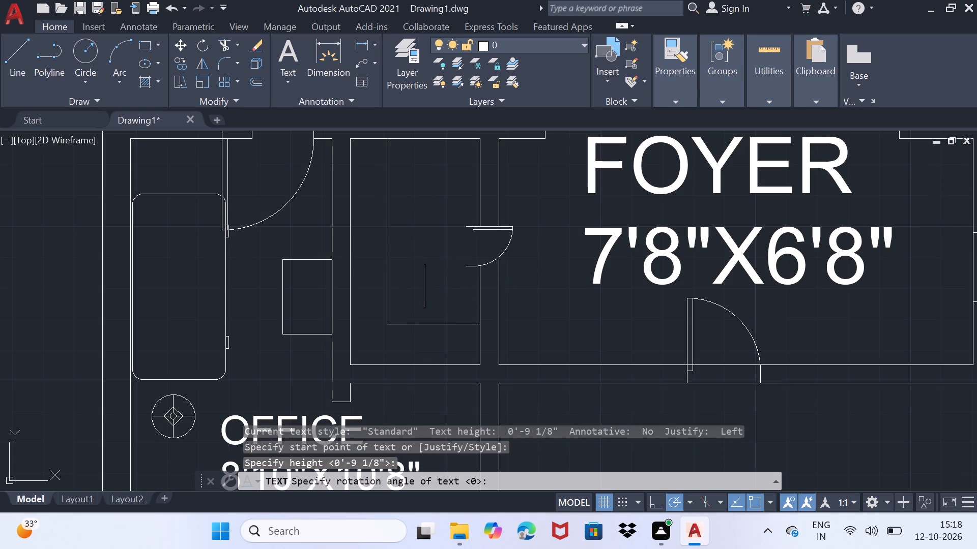
text(MU)
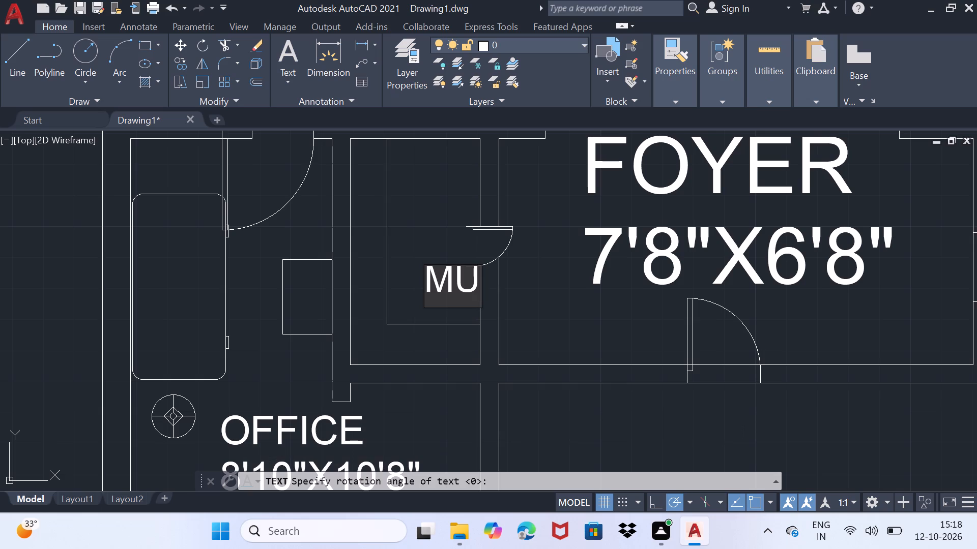
text(DROOM)
key(Return)
key(Return)
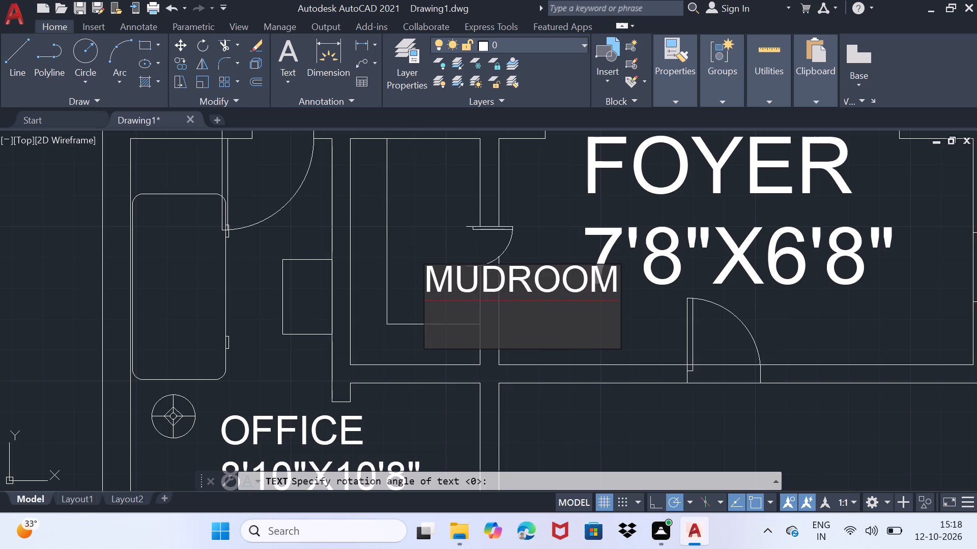
Move the MUDROOM text straight down so its lower end meets the inner horizontal line of the small room.
click(421, 263)
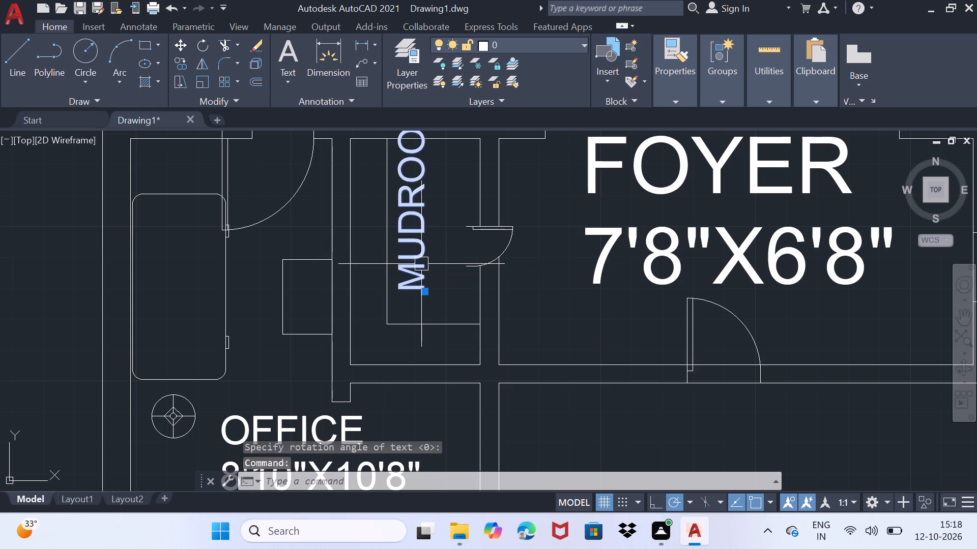
key(m)
key(Return)
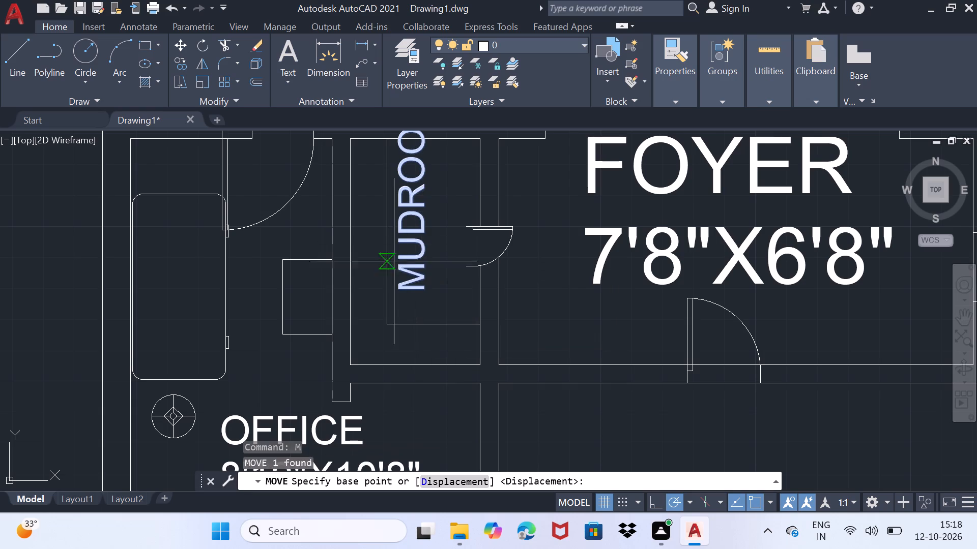
click(426, 285)
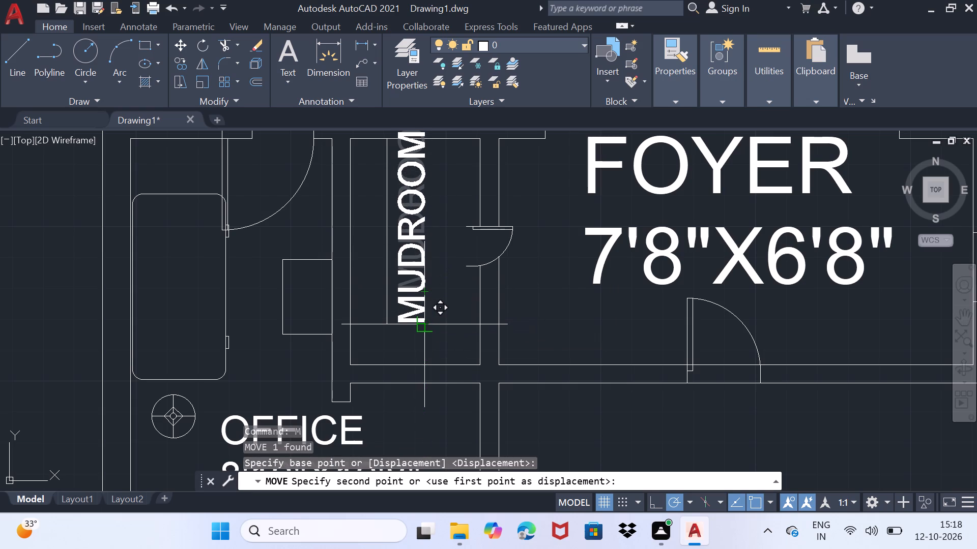
click(424, 323)
Scale down the MUDROOM text about its lower end so its whole length fits within the small room.
click(417, 312)
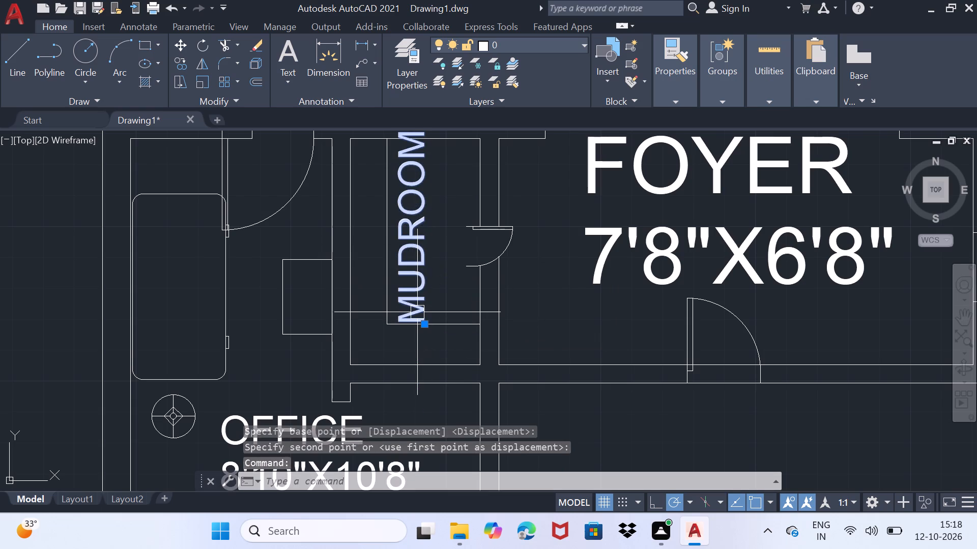
text(SCX)
key(Return)
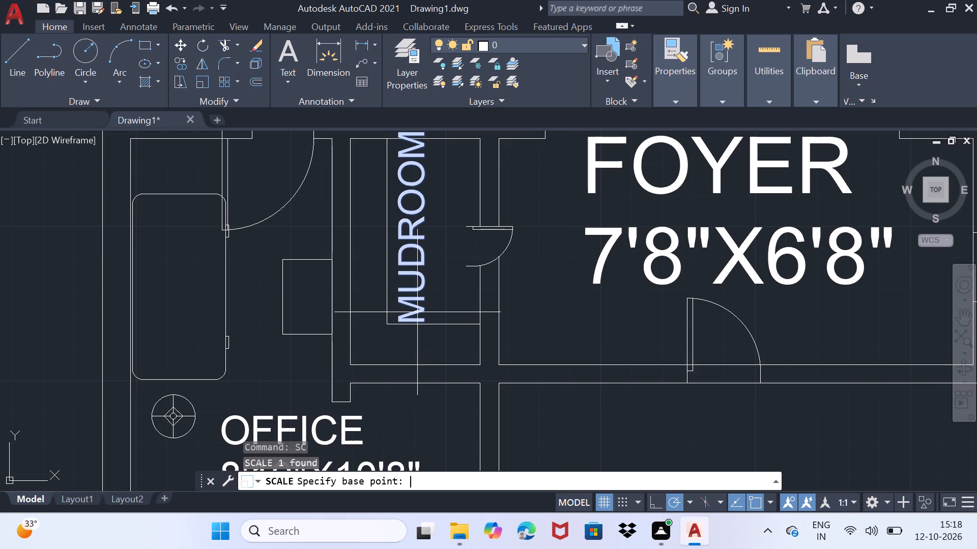
click(423, 320)
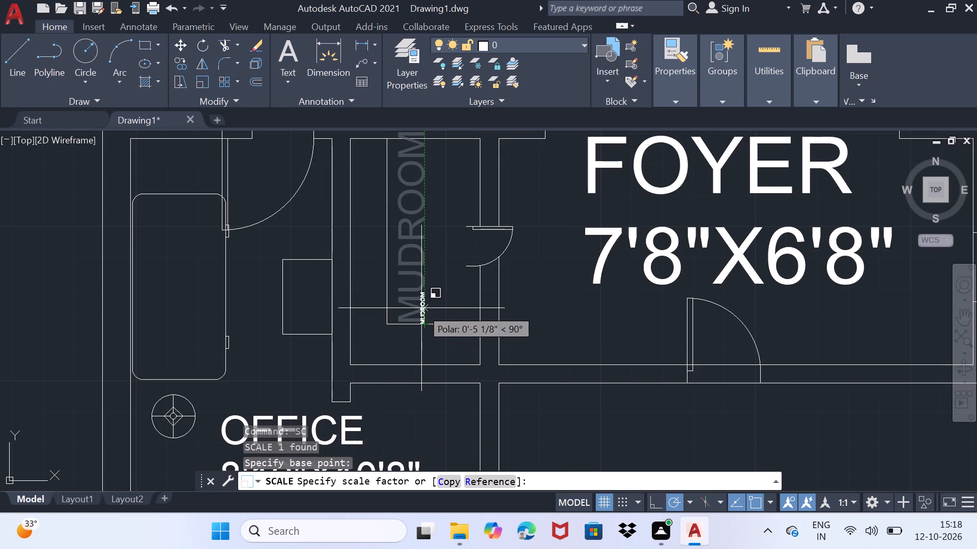
click(409, 253)
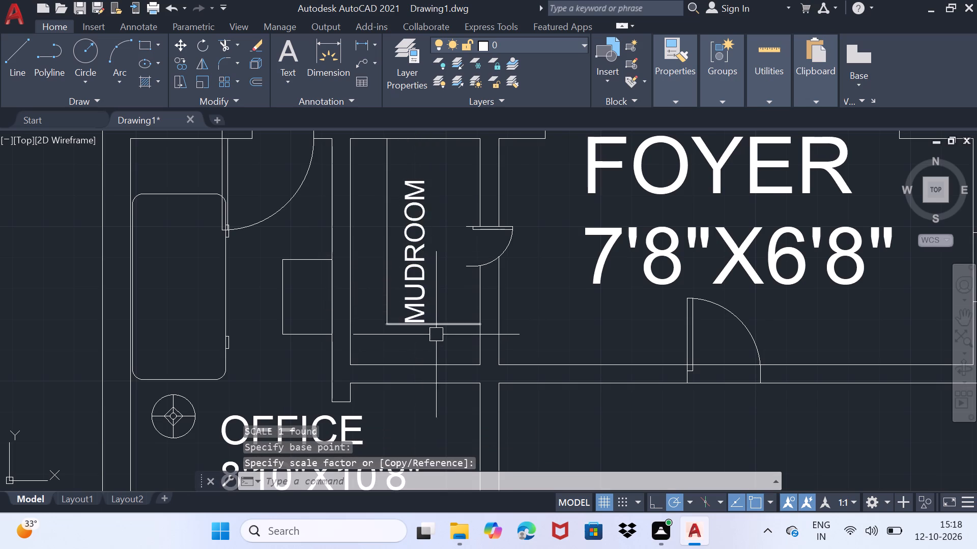
Move the MUDROOM text slightly straight up so it clears the inner horizontal line of the small room.
scroll(424, 323, up, 1)
click(414, 299)
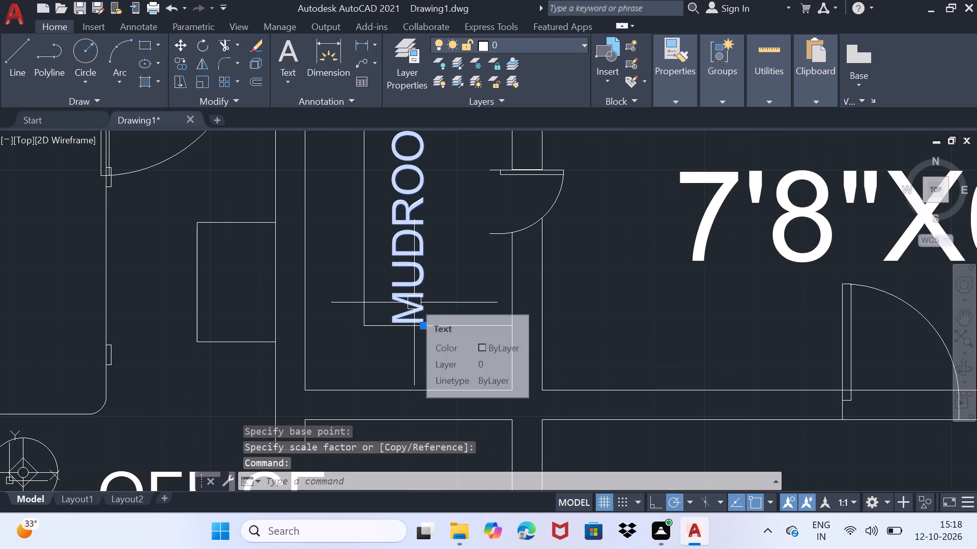
key(m)
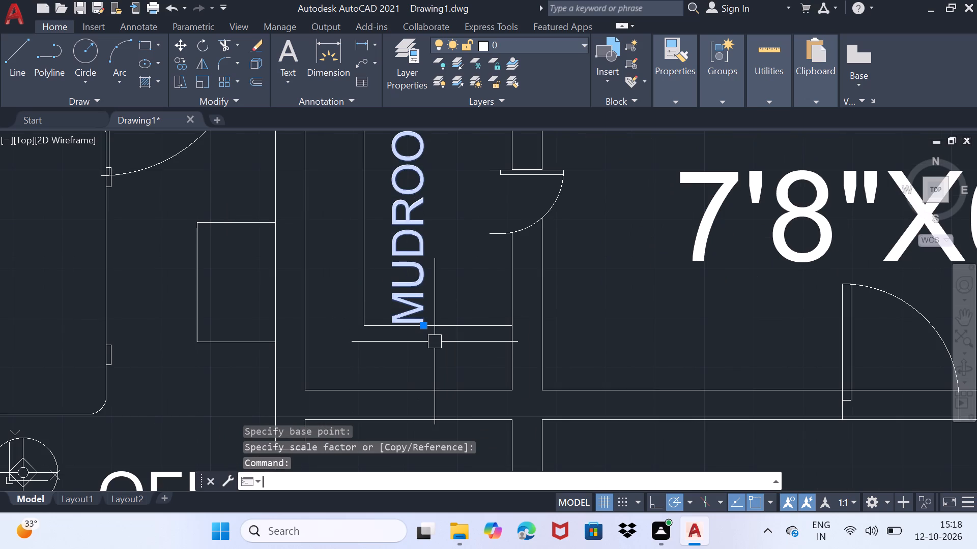
key(Return)
click(421, 321)
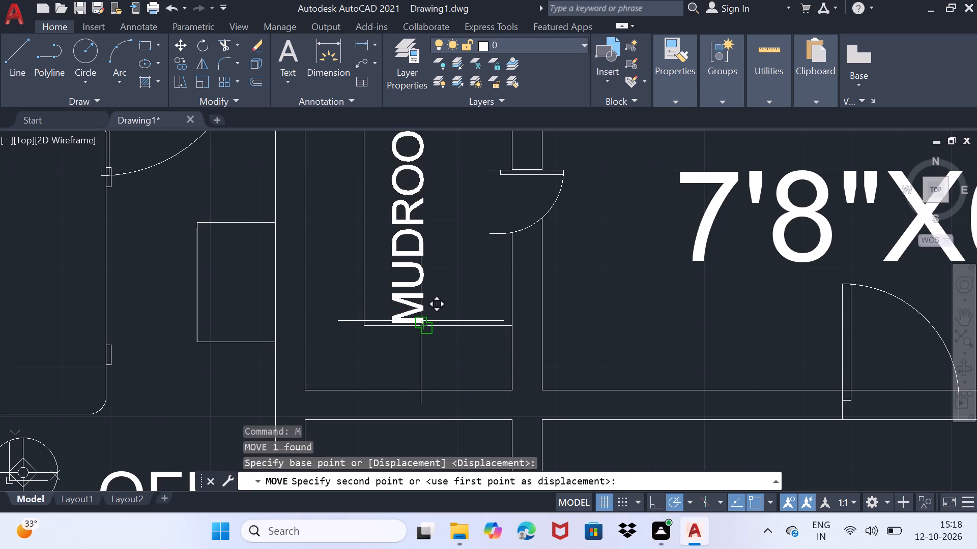
click(422, 307)
key(space)
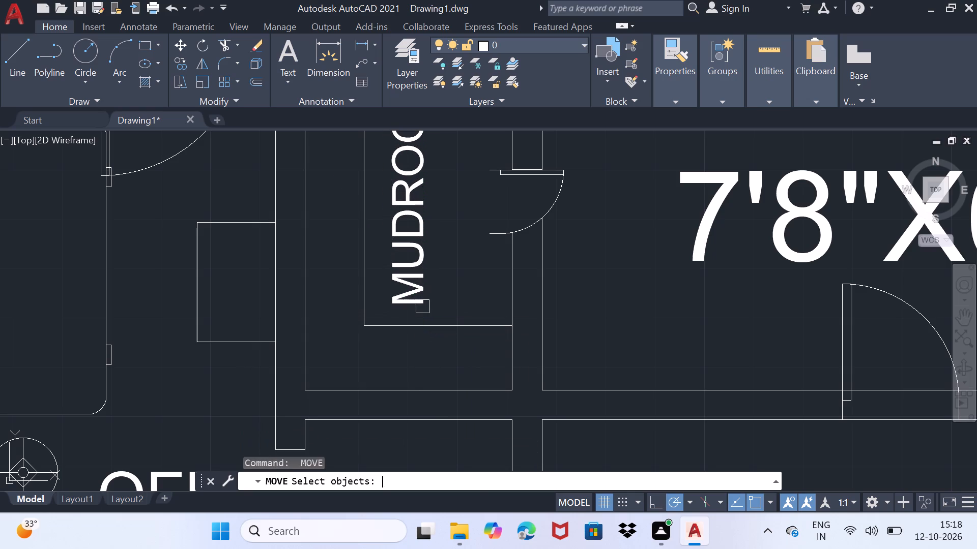
Erase the stray tilted door symbol lying outside the house, east of the staircase and foyer.
scroll(422, 307, down, 2)
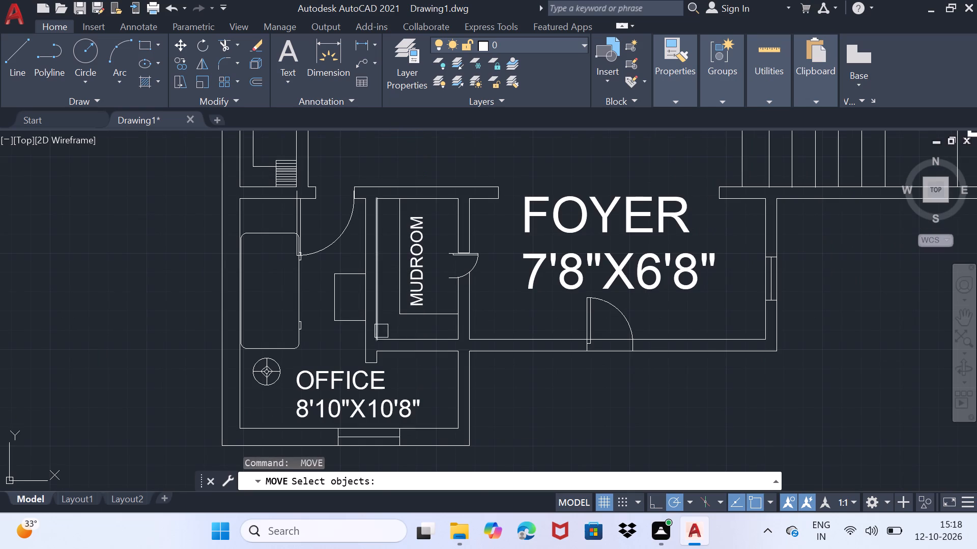
middle_drag(405, 299, 346, 354)
scroll(346, 354, down, 2)
middle_drag(355, 312, 327, 369)
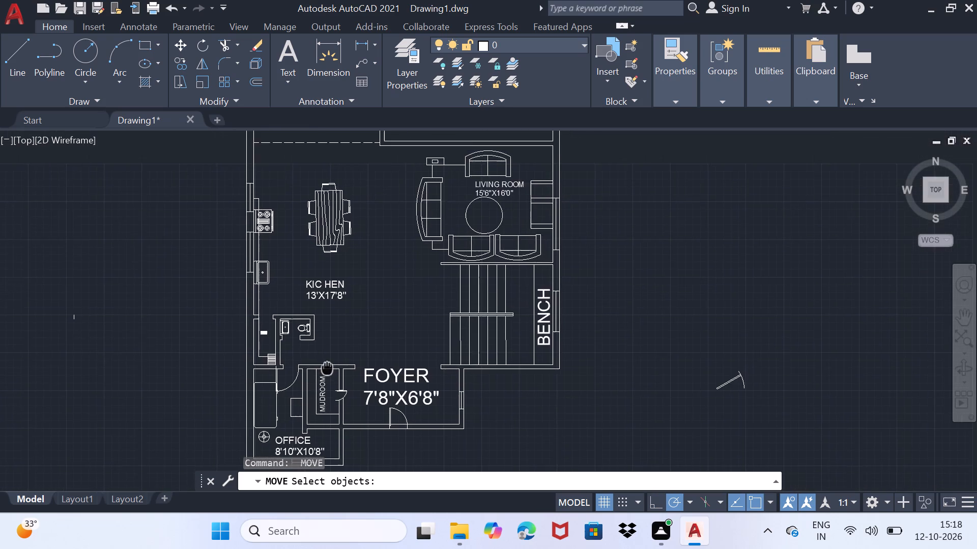
middle_drag(327, 369, 315, 407)
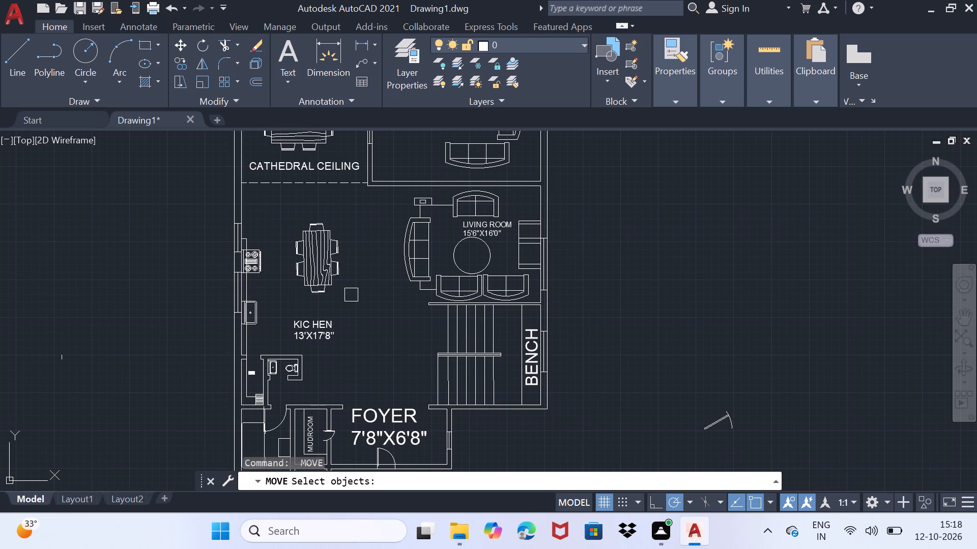
click(710, 427)
key(Delete)
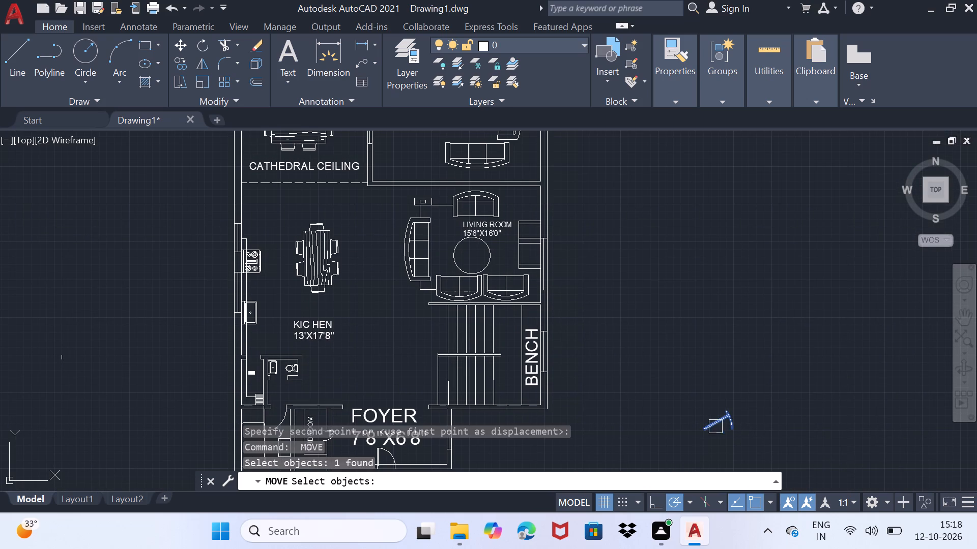
key(Delete)
key(Delete)
scroll(729, 411, down, 2)
scroll(710, 418, up, 1)
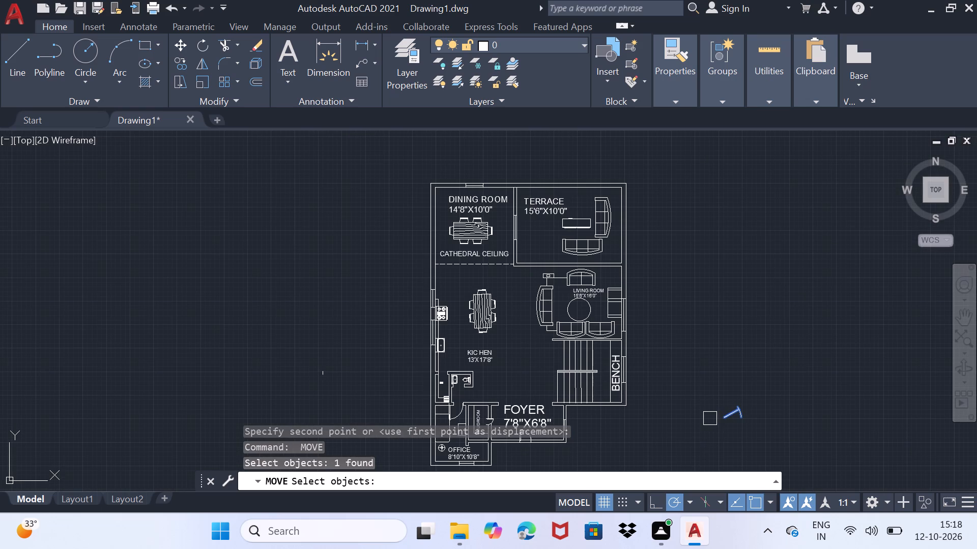
key(Escape)
click(723, 412)
key(BackSpace)
key(Delete)
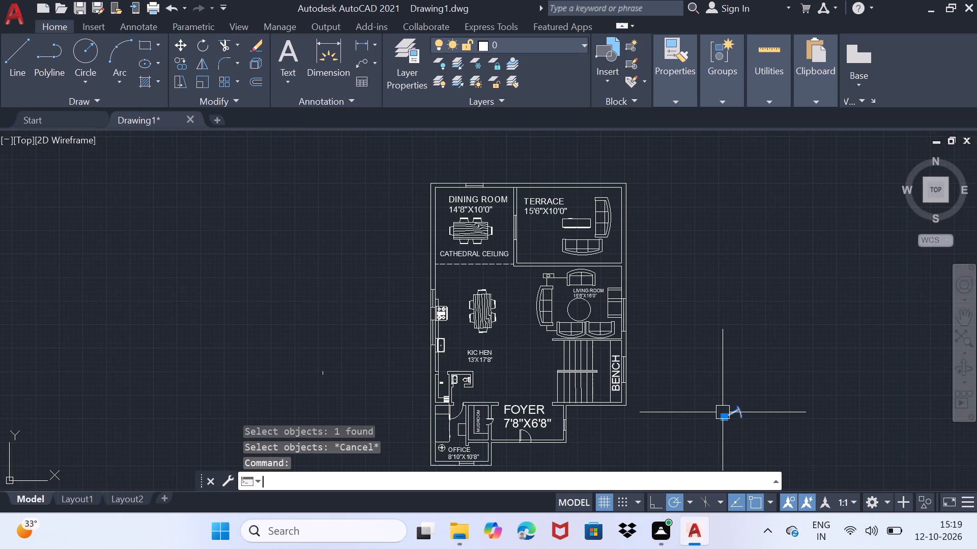
key(Delete)
Erase the overlapping stray short line pieces lying outside the house, west of the kitchen.
scroll(724, 412, up, 1)
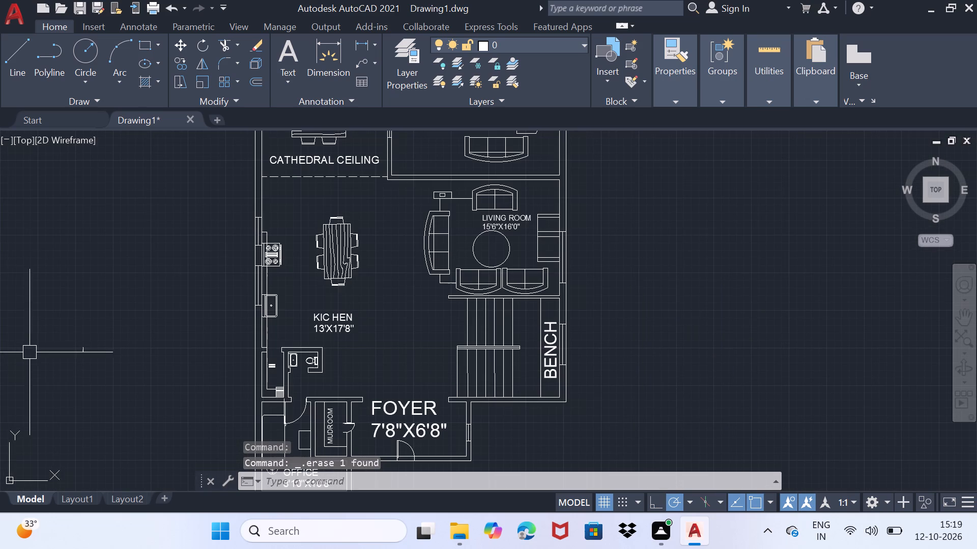
click(90, 352)
drag(104, 365, 105, 365)
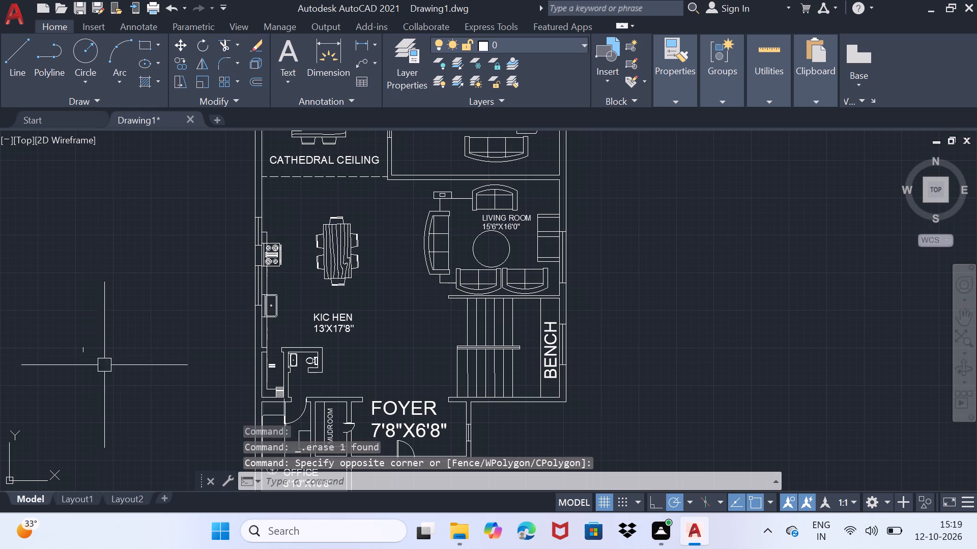
drag(105, 365, 102, 375)
click(82, 353)
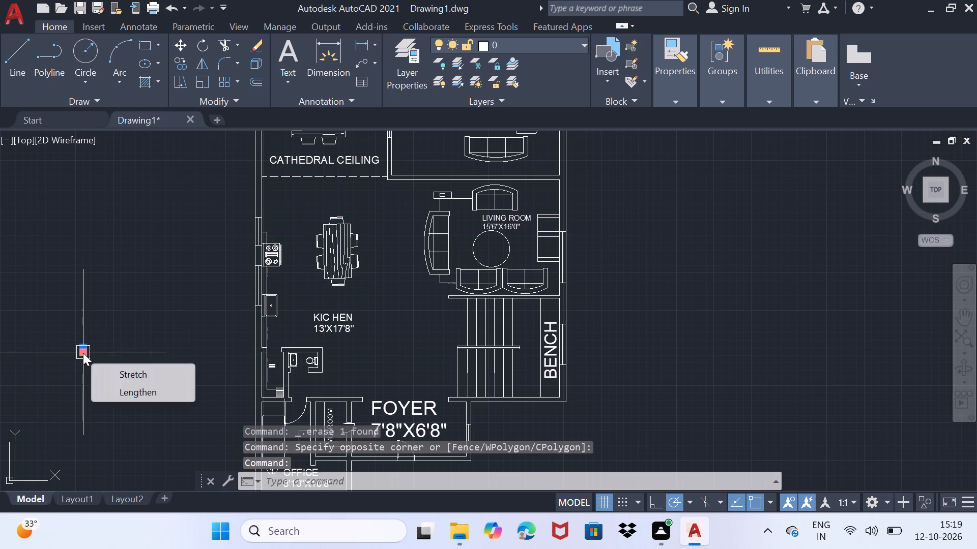
key(Delete)
scroll(83, 353, down, 1)
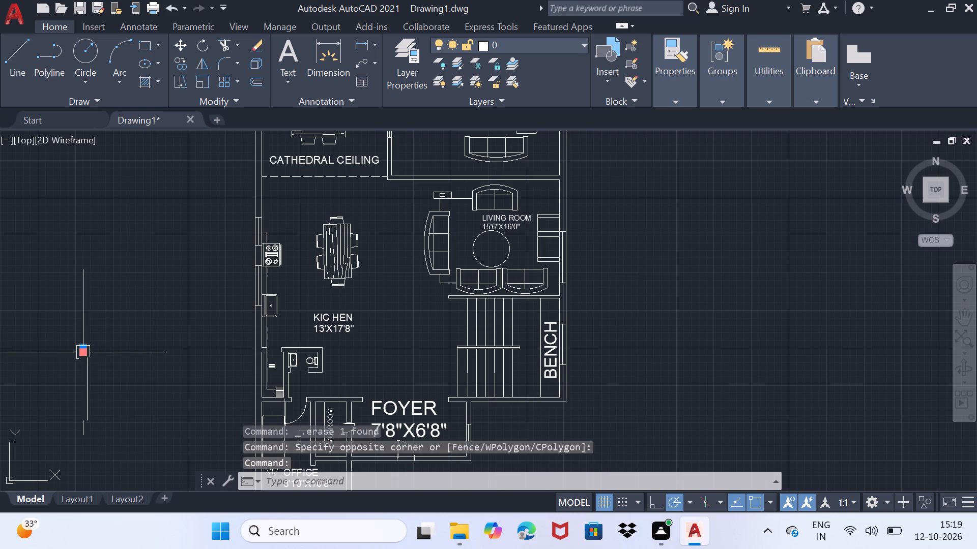
key(Delete)
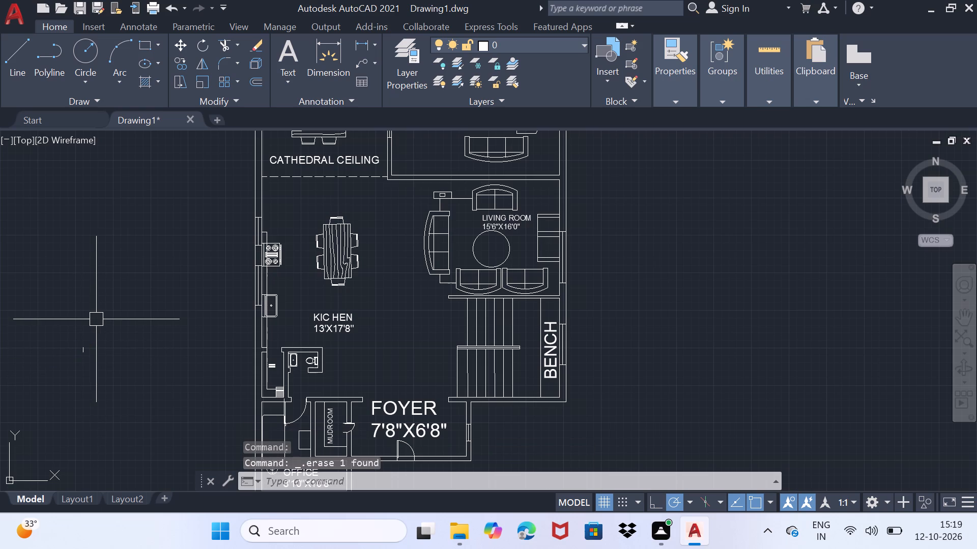
scroll(97, 318, down, 2)
middle_drag(173, 380, 293, 349)
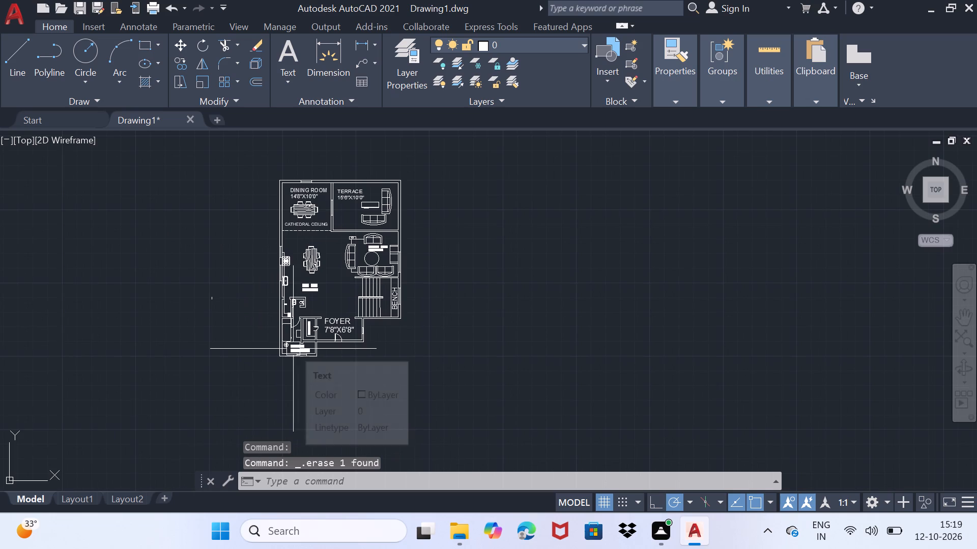
scroll(285, 349, up, 1)
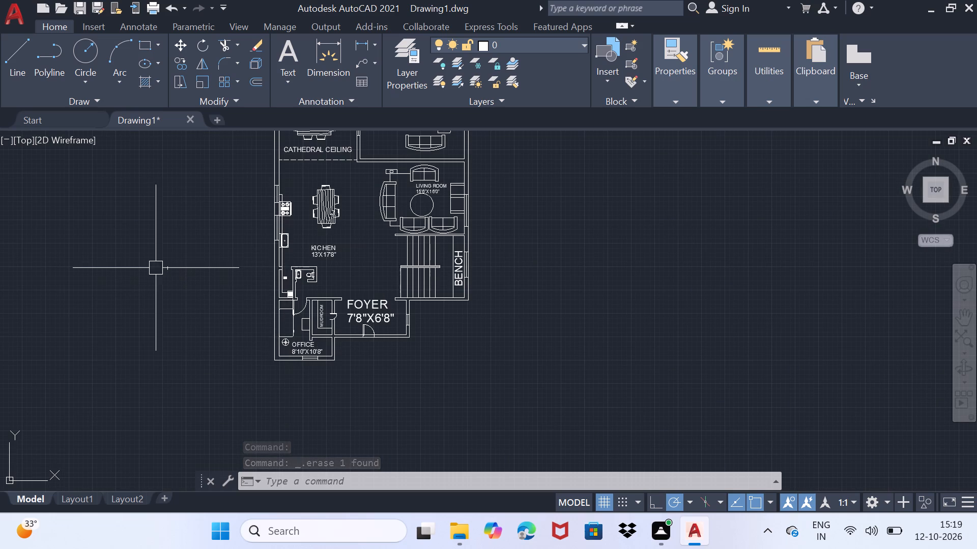
click(167, 268)
key(Delete)
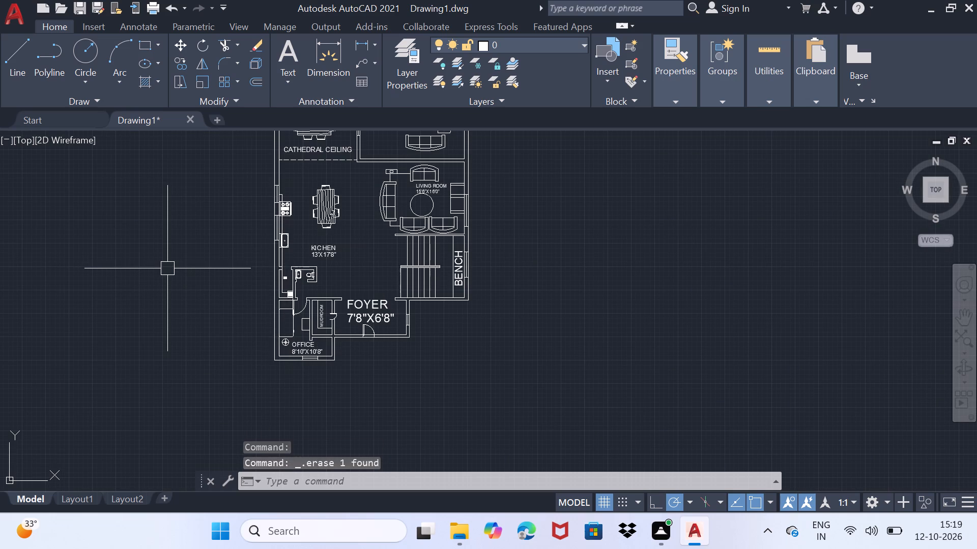
Save the drawing as Drawing1.dwg in the Autocad folder within Documents, replacing the existing file.
key(ctrl+s)
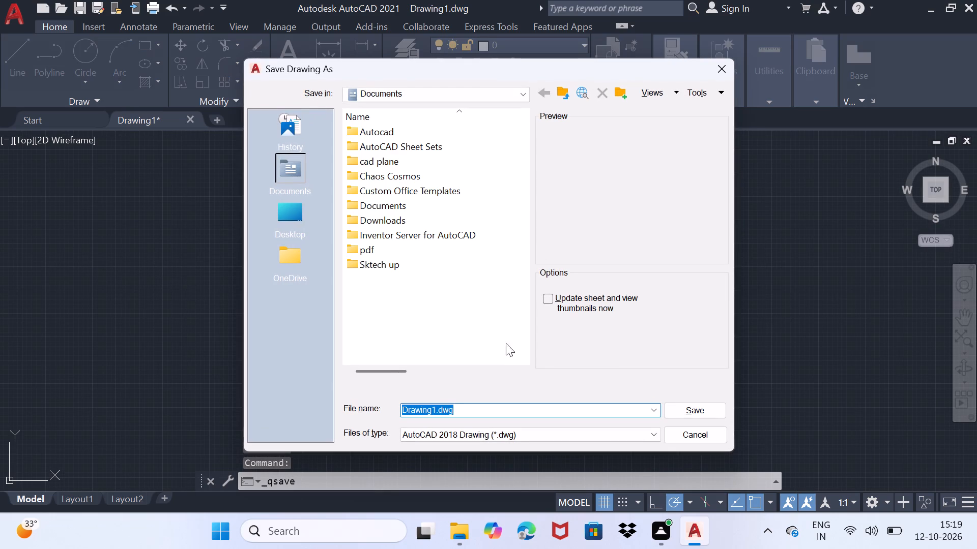
click(439, 89)
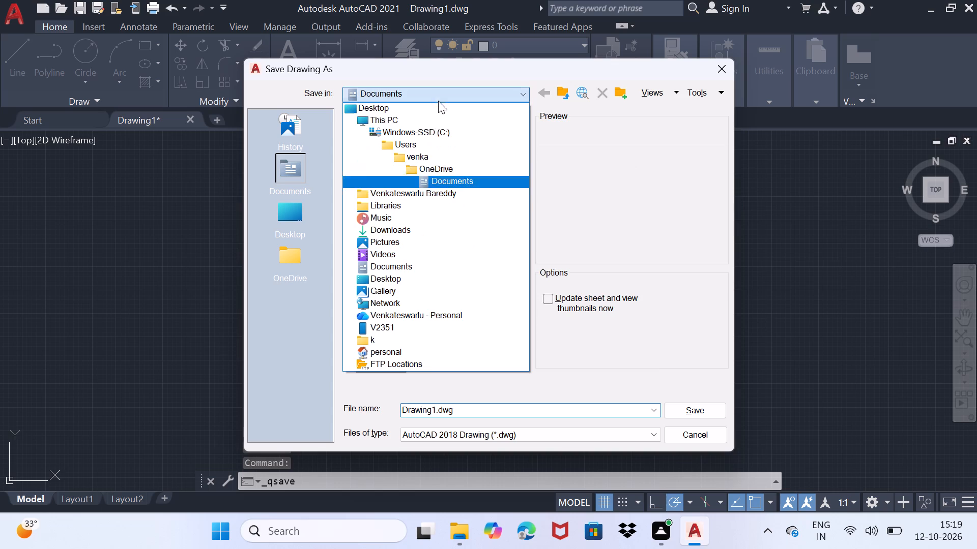
click(444, 181)
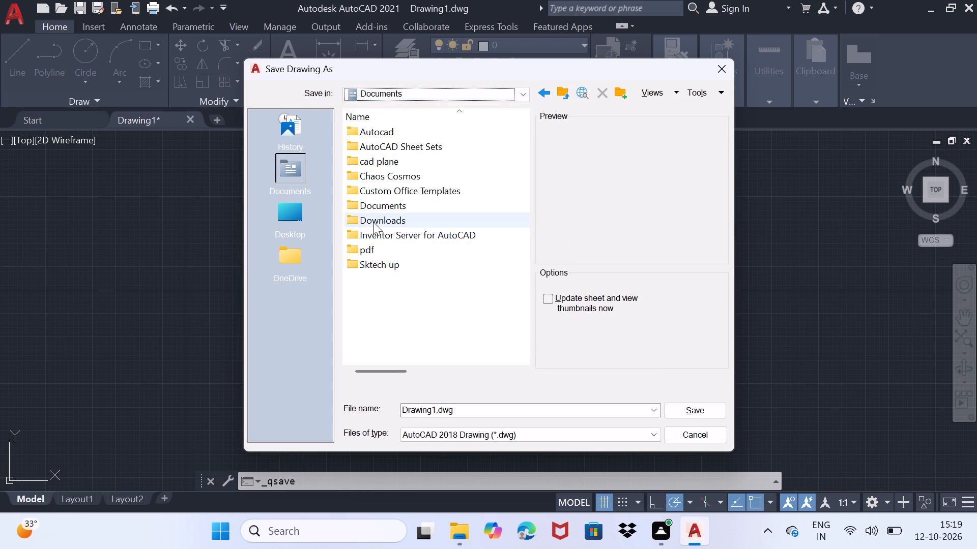
click(385, 135)
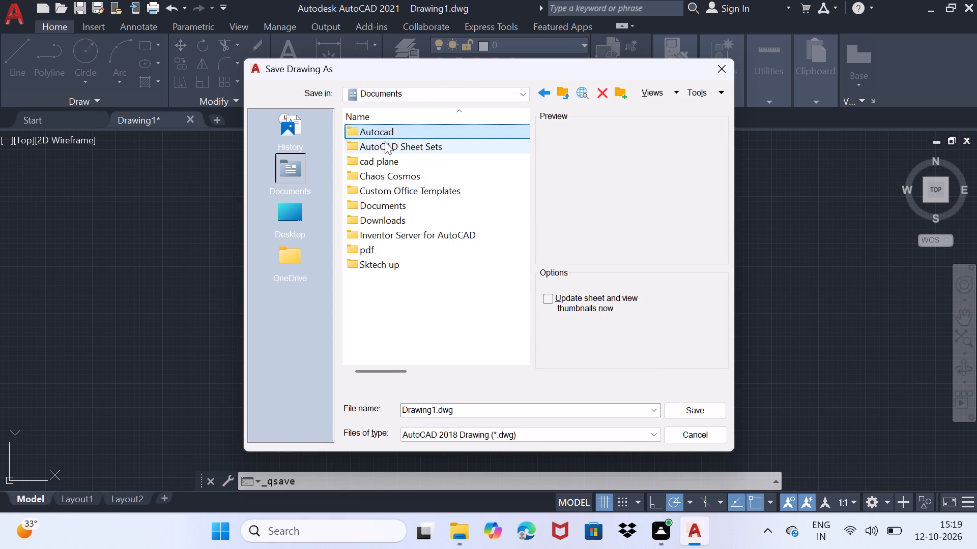
double_click(383, 135)
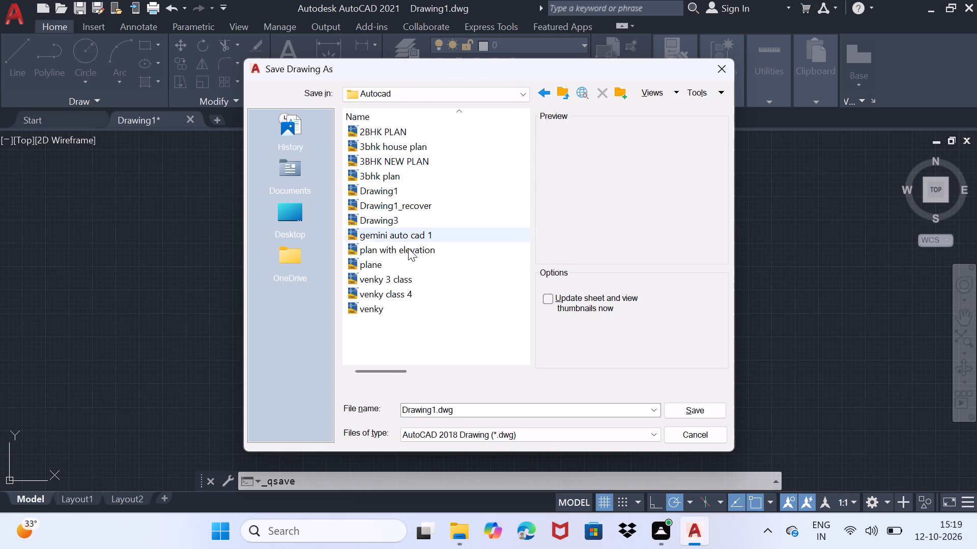
click(702, 412)
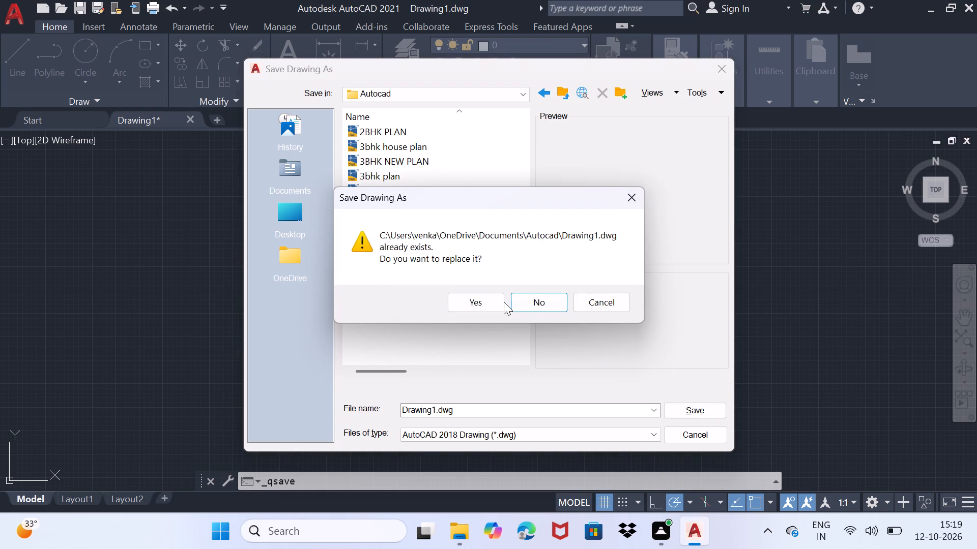
click(484, 303)
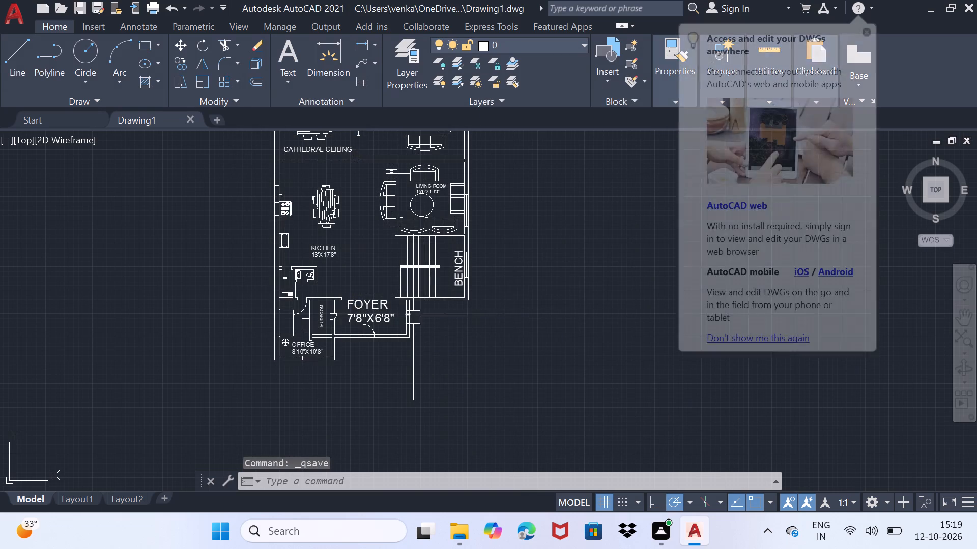
Start plotting the floor plan from model space and choose DWG To PDF.pc3 as the plotter.
middle_drag(407, 262, 450, 332)
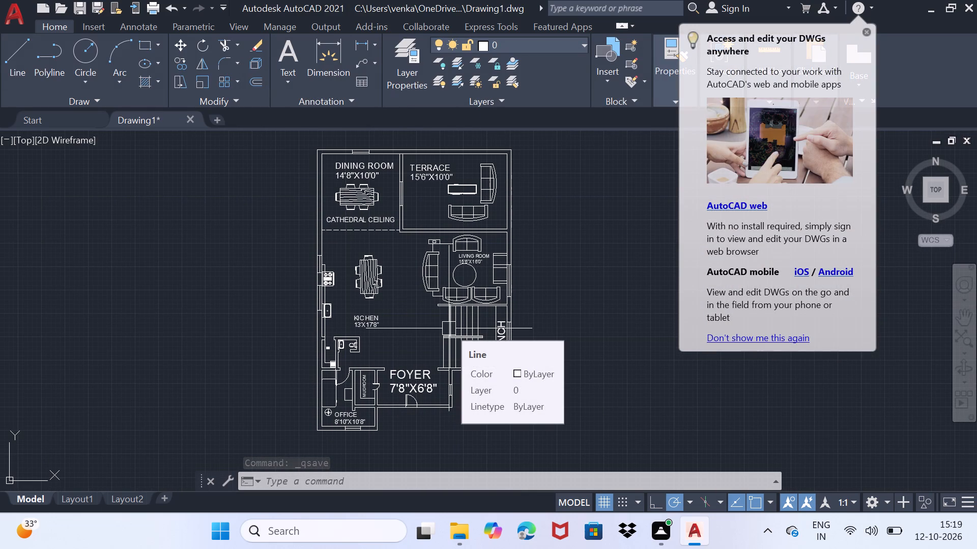
key(ctrl+p)
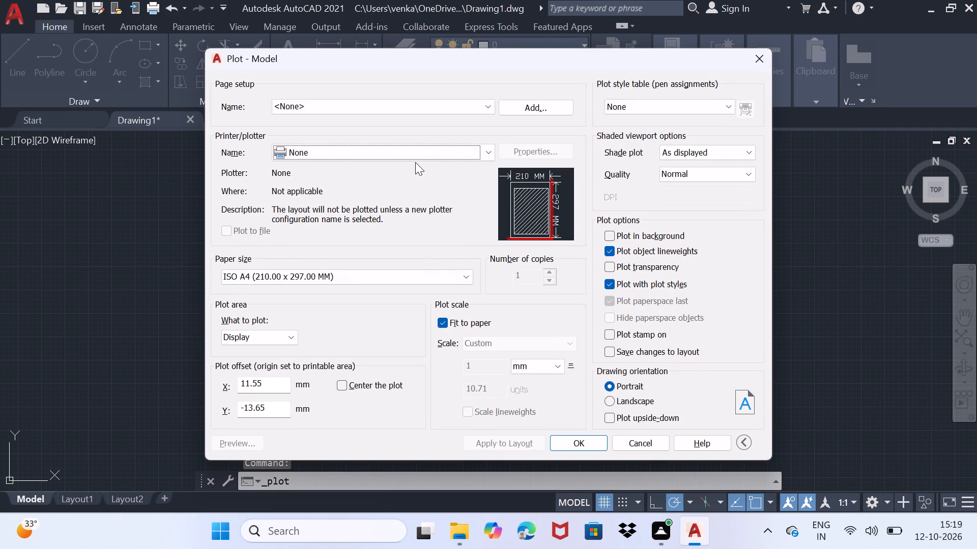
click(415, 156)
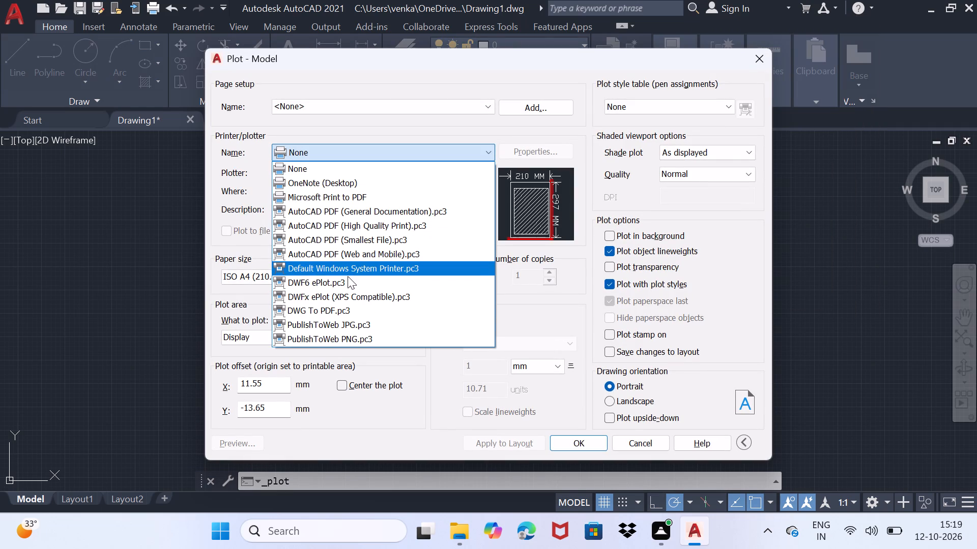
click(328, 310)
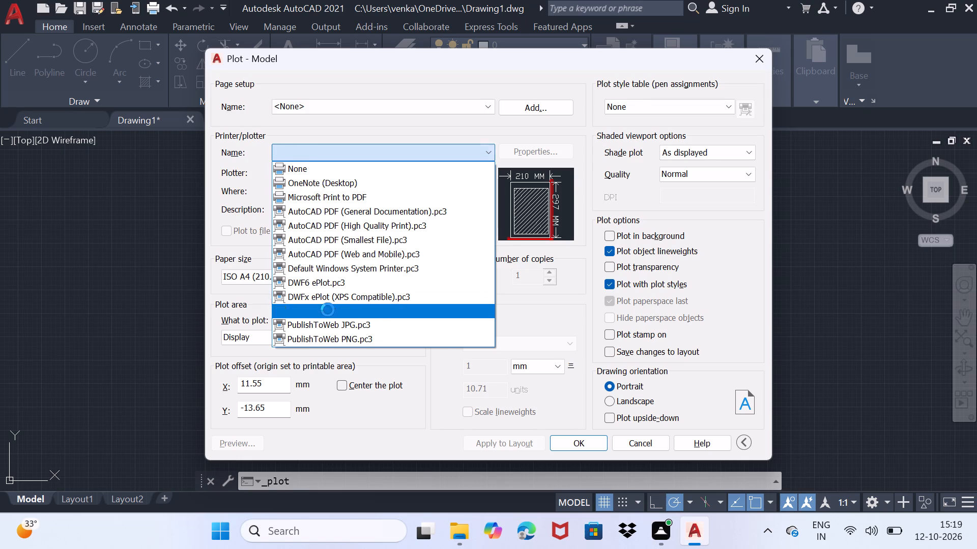
Set the plot's paper size to ISO A3 (420.00 x 297.00 MM).
click(341, 279)
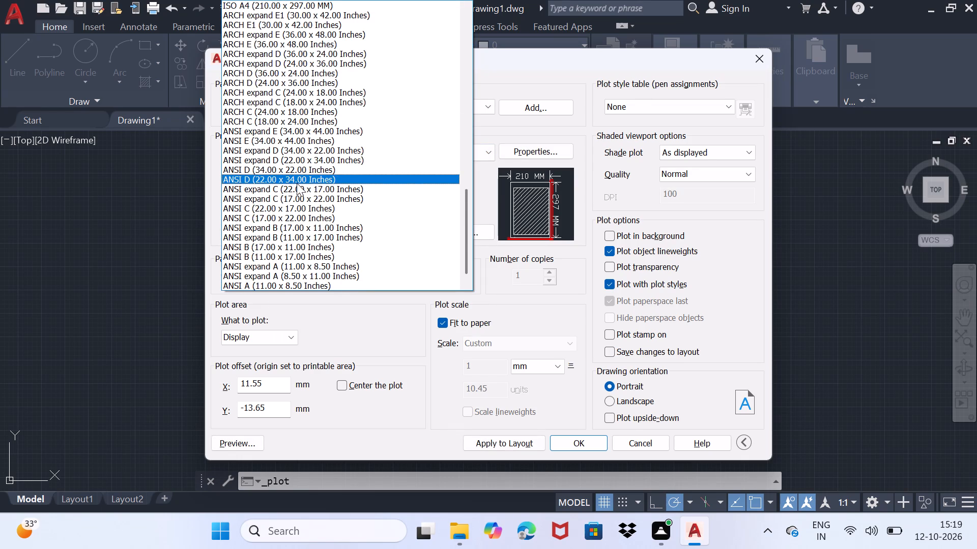
scroll(297, 183, down, 12)
scroll(267, 249, down, 2)
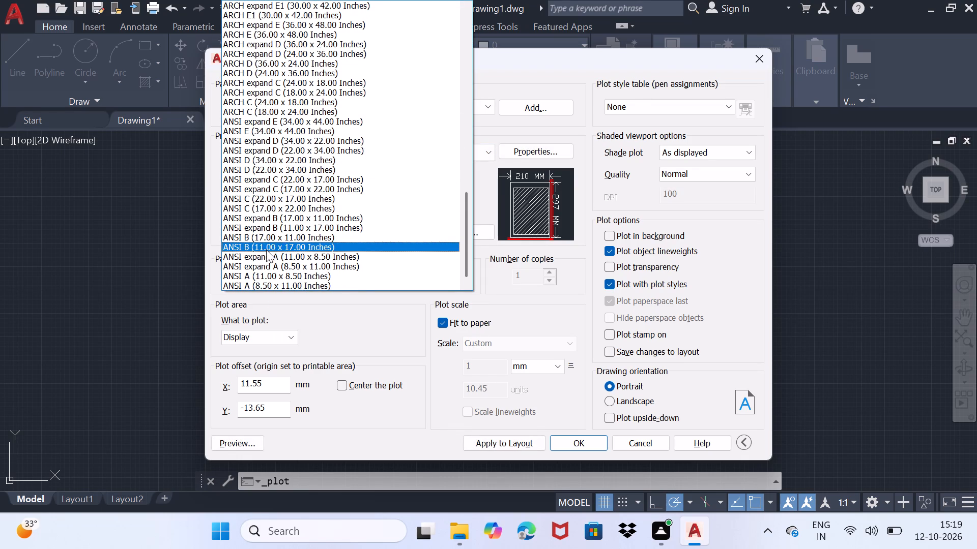
scroll(266, 249, up, 13)
scroll(278, 239, down, 3)
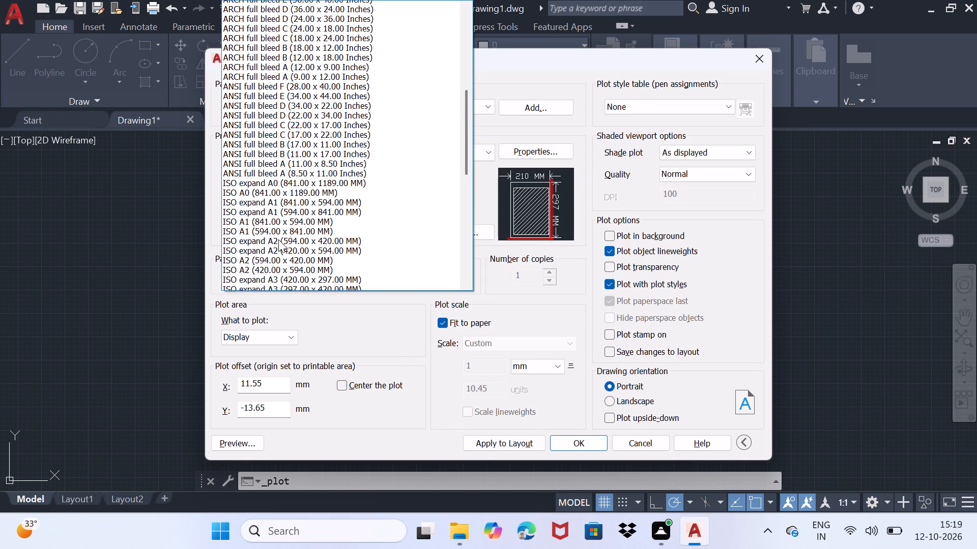
scroll(278, 239, down, 4)
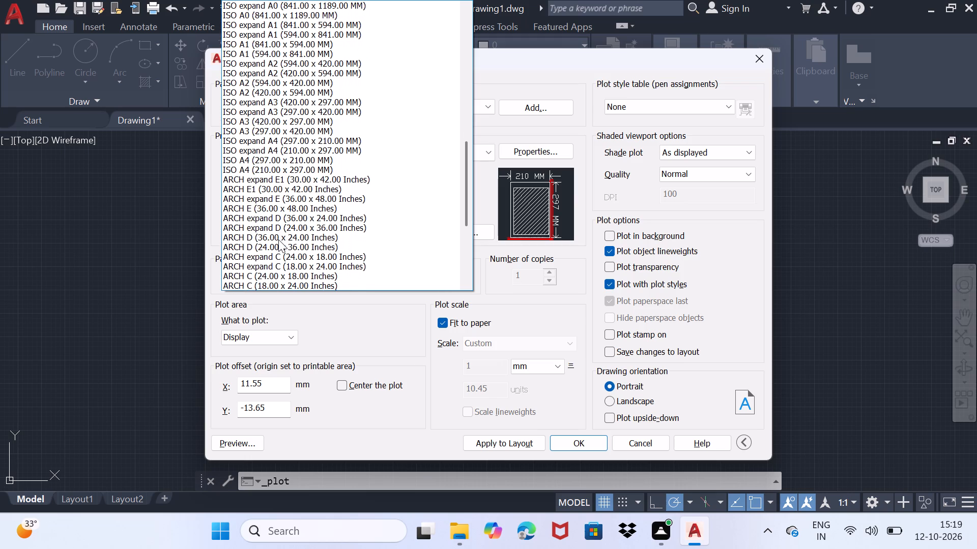
scroll(278, 239, up, 2)
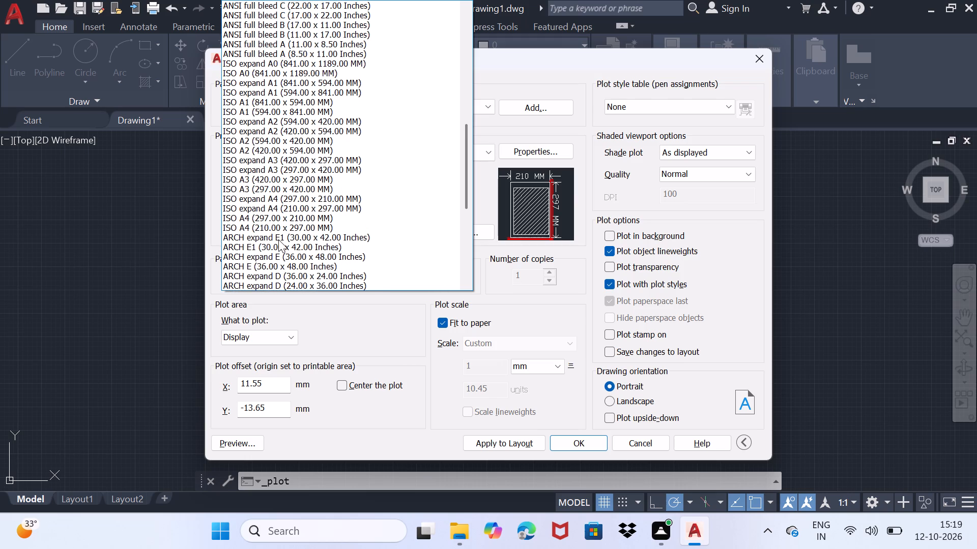
click(290, 175)
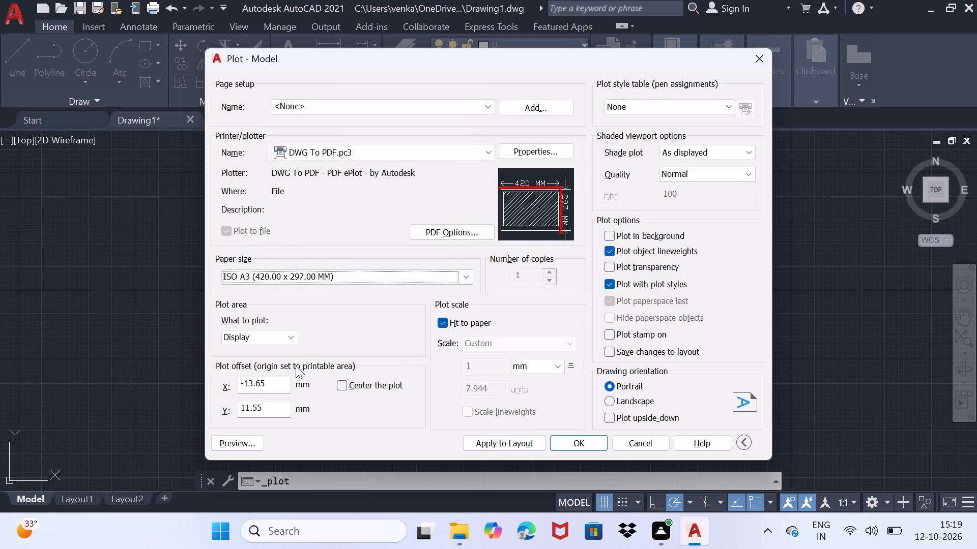
Set the plot area to a window enclosing the whole house floor plan with a small margin around it.
click(279, 343)
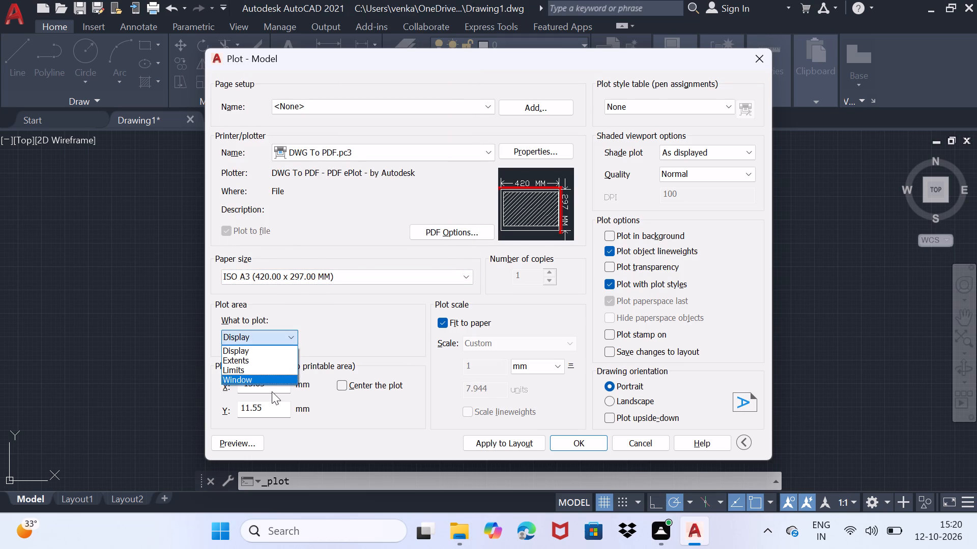
click(272, 381)
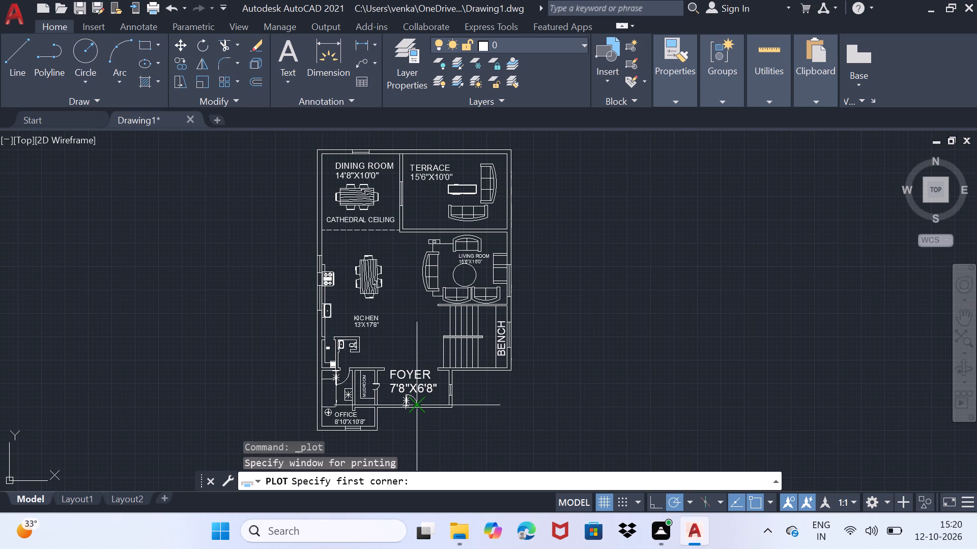
scroll(316, 272, down, 2)
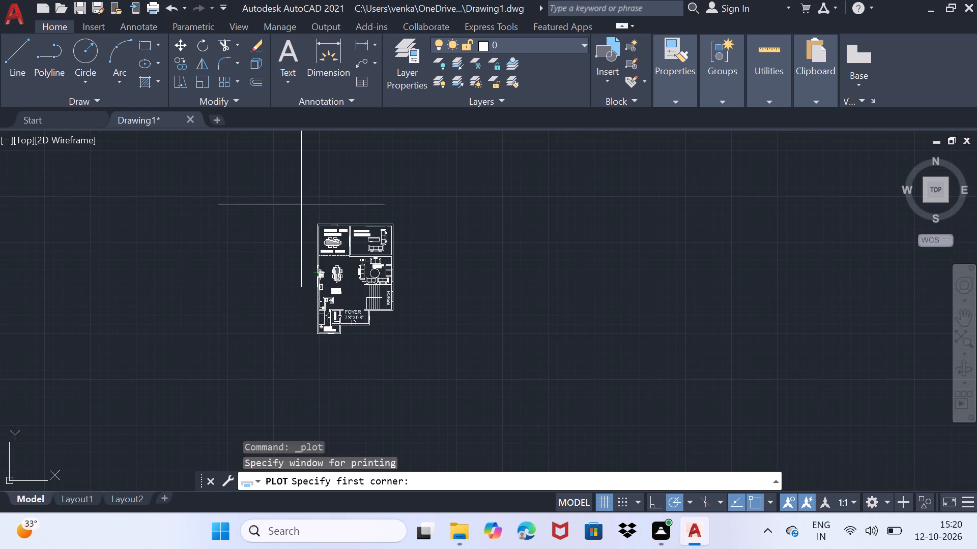
drag(301, 204, 410, 360)
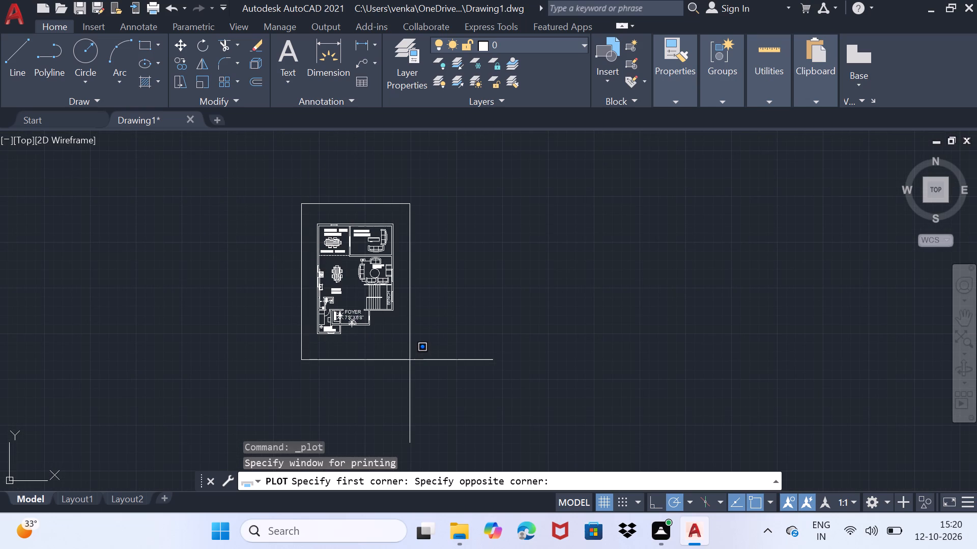
click(410, 360)
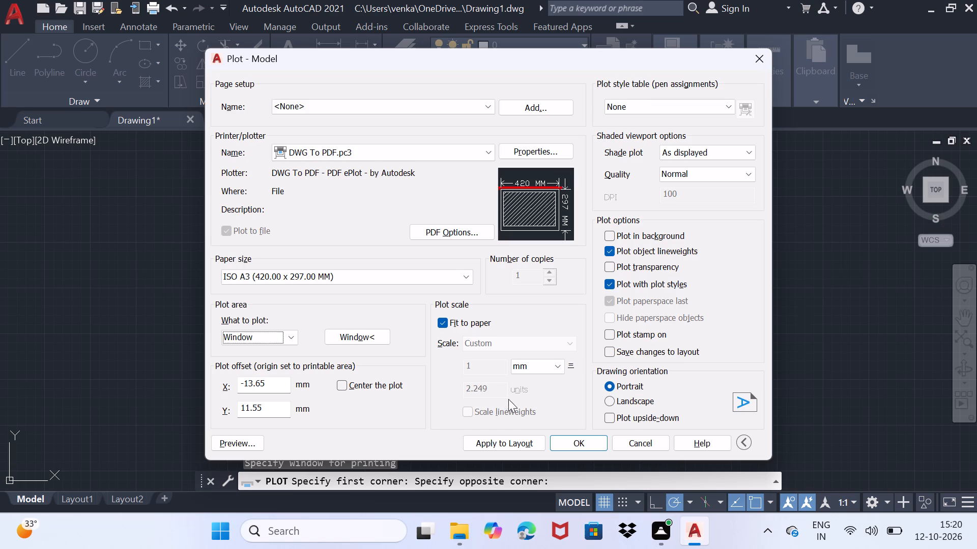
Preview the plot to check how the floor plan sits on the sheet, and return to the plot settings.
click(251, 444)
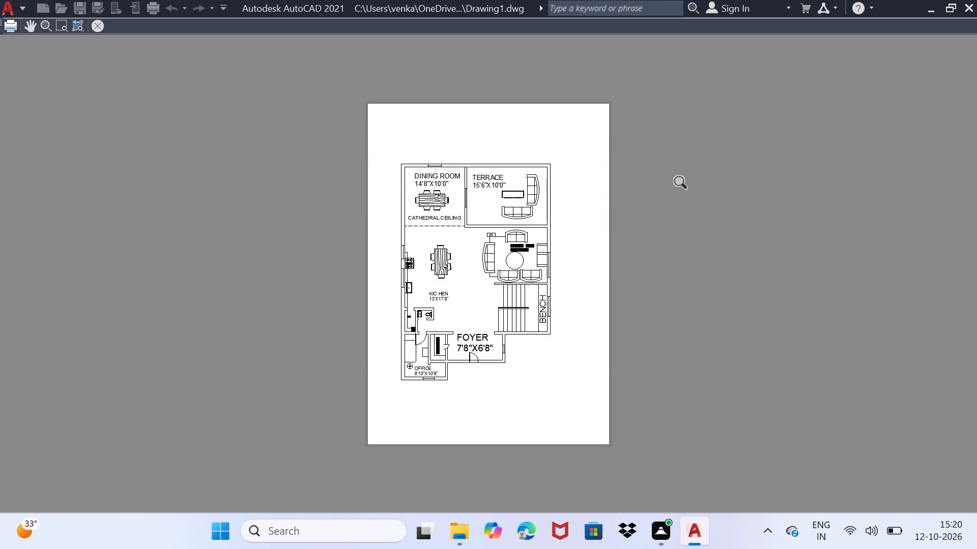
click(102, 26)
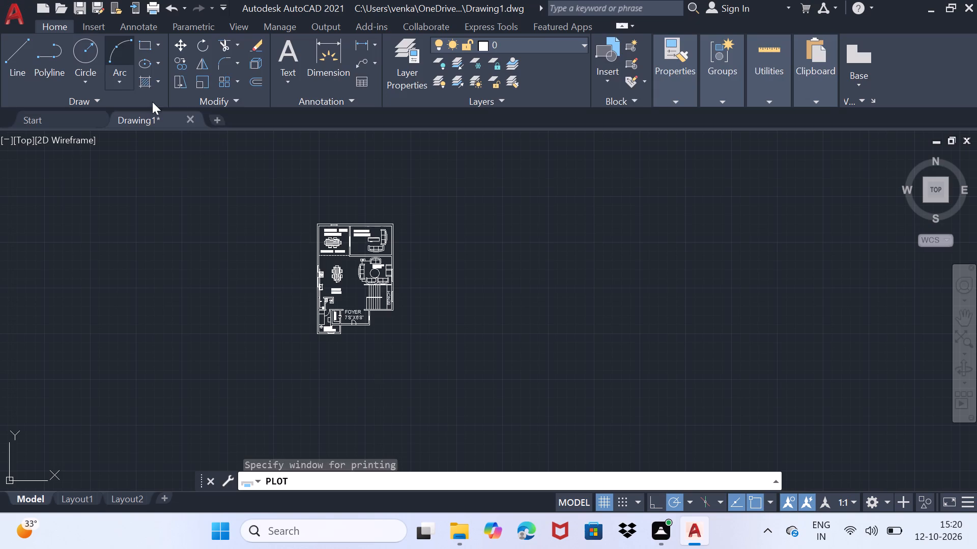
scroll(351, 239, up, 2)
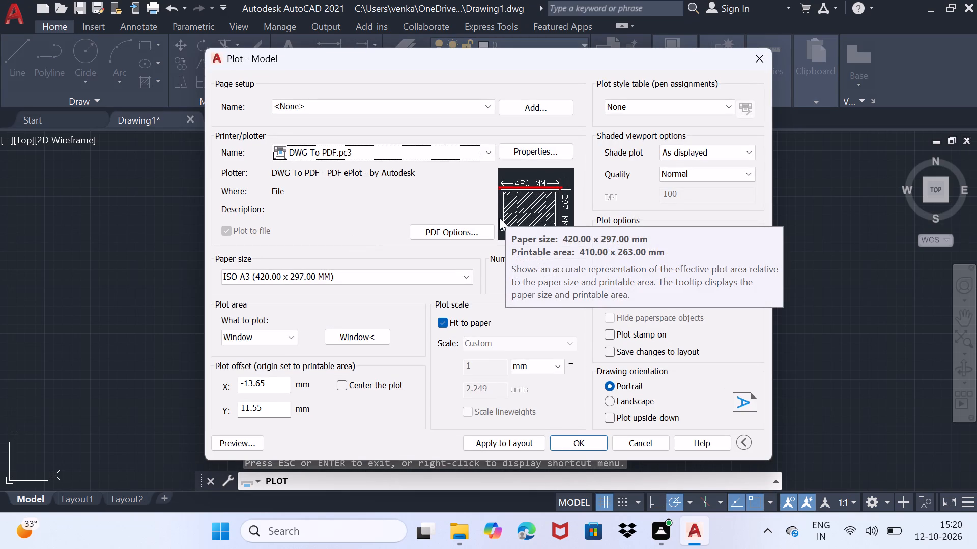
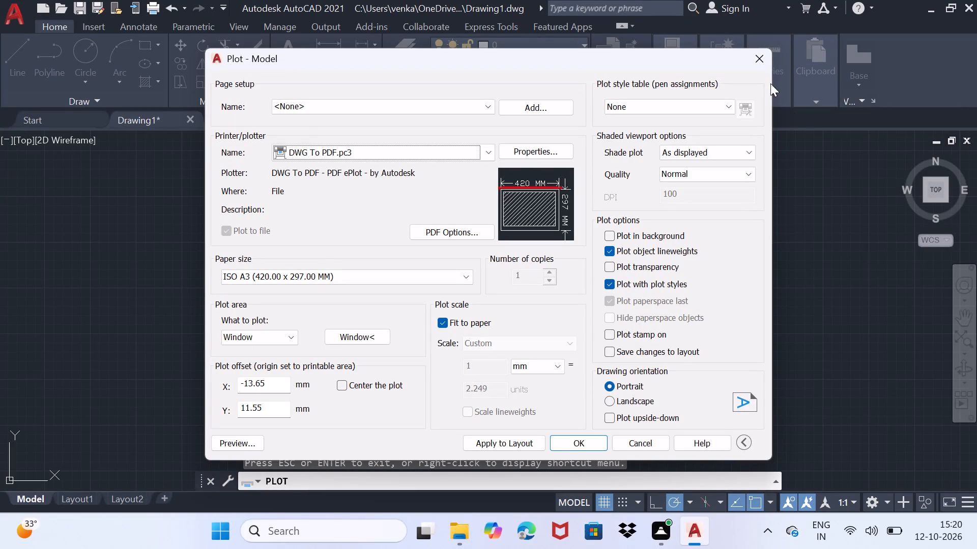
Close the plot settings without plotting.
click(756, 64)
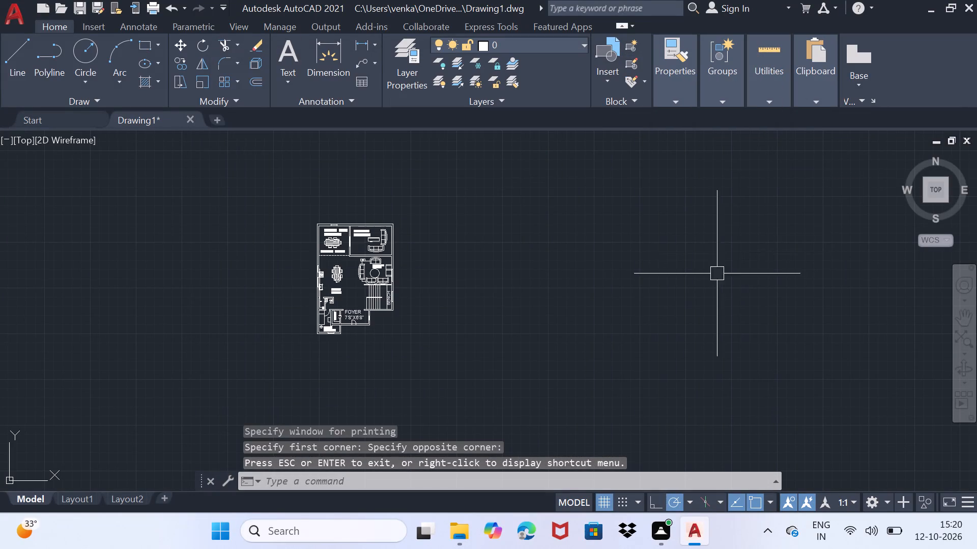
Start a solid hatch, fill the outer wall beside the dining room down to the kitchen window, and set its colour to black (0,0,0).
scroll(333, 285, up, 2)
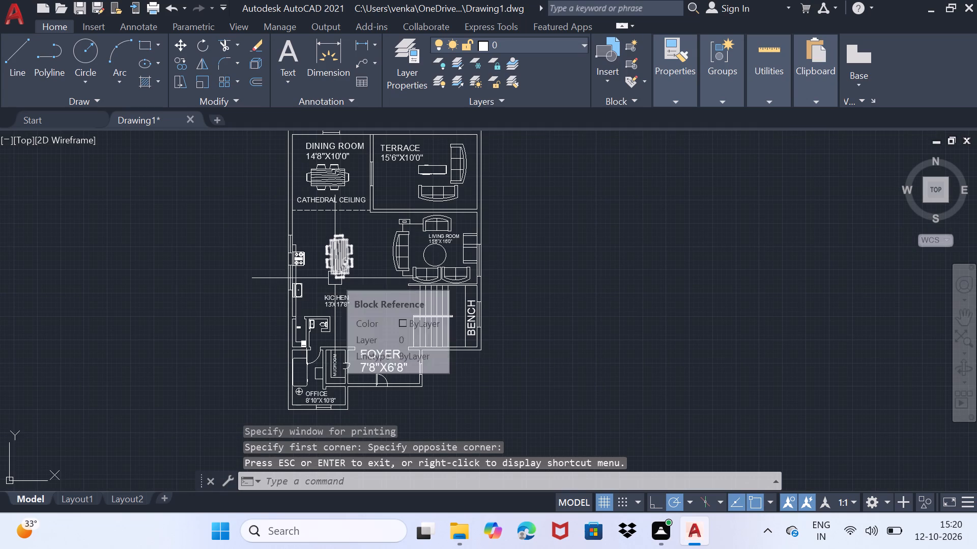
key(h)
key(Return)
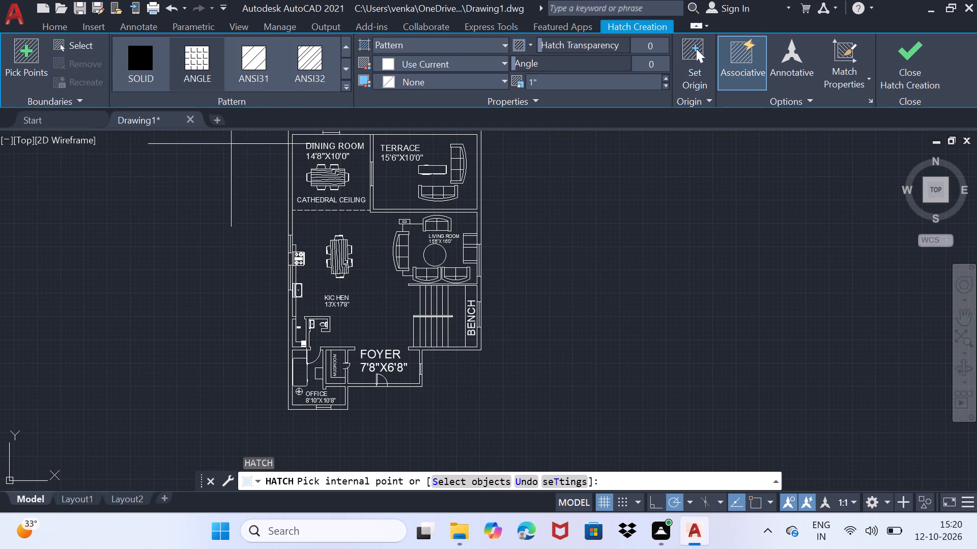
scroll(197, 67, up, 1)
click(151, 53)
scroll(281, 232, up, 2)
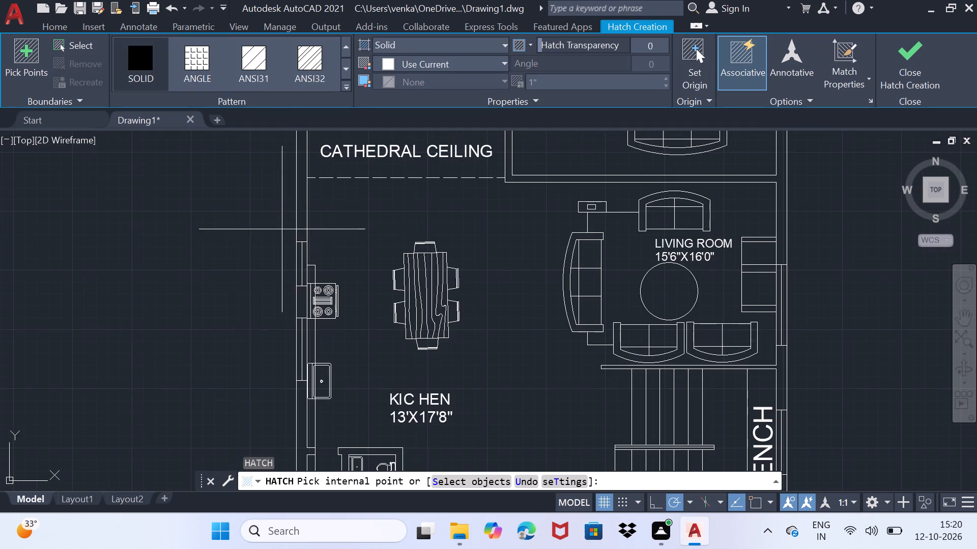
click(302, 217)
scroll(325, 264, down, 1)
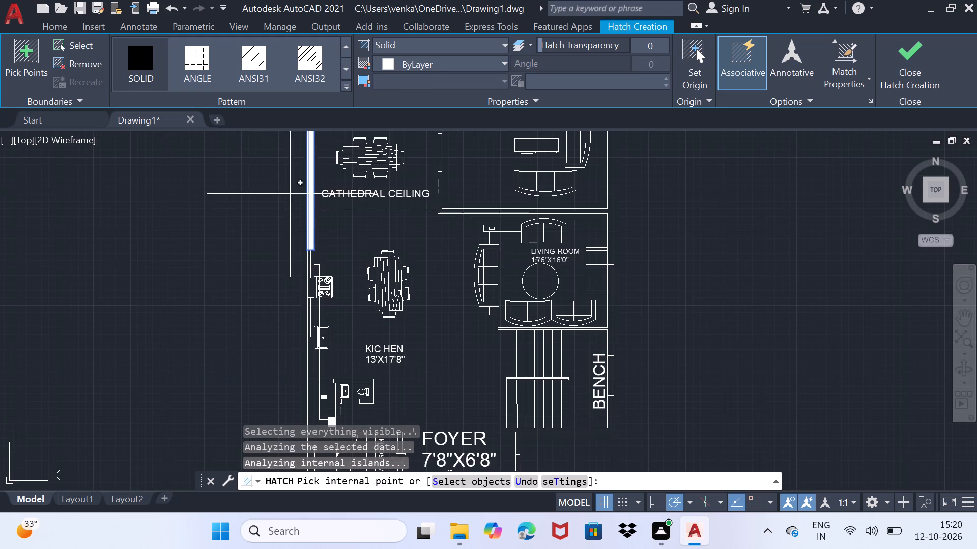
click(412, 66)
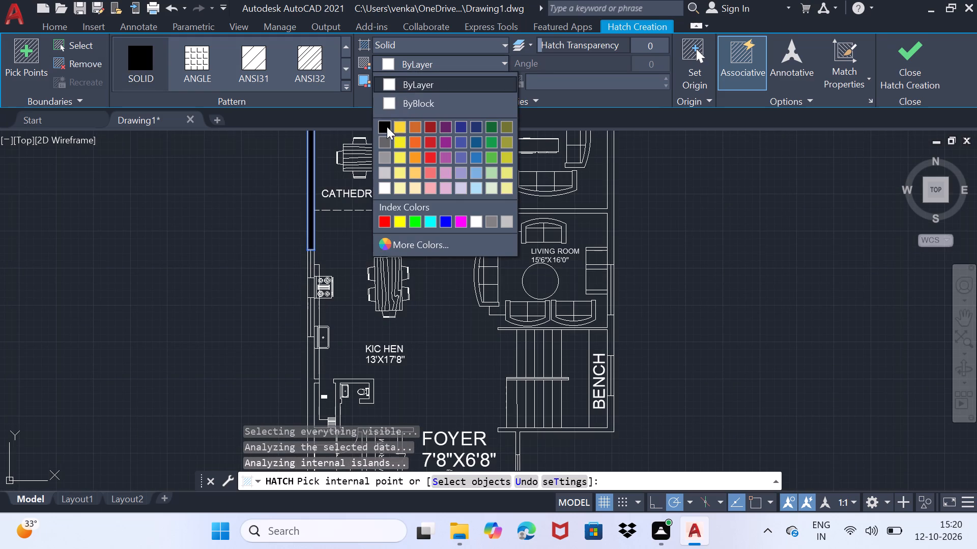
click(387, 127)
Add the wall piece behind the stove and the outer wall below the kitchen window to the solid hatch.
scroll(319, 222, down, 1)
scroll(329, 321, up, 2)
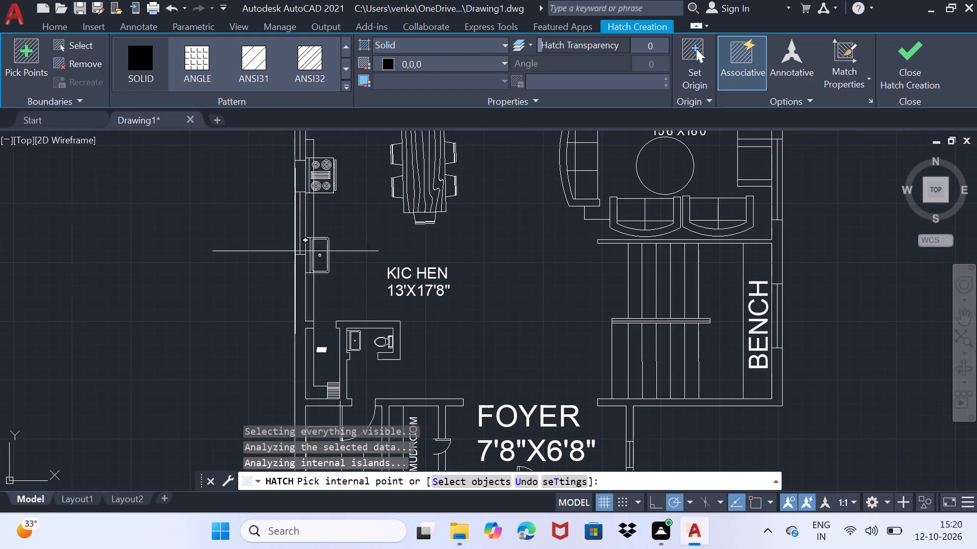
click(301, 179)
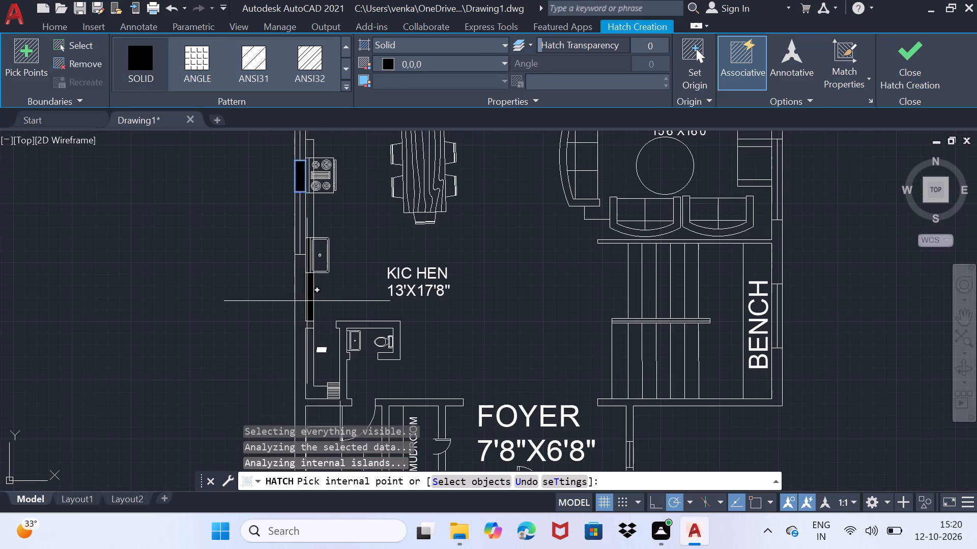
click(300, 300)
Extend the solid hatch to the office and mudroom walls, the foyer's front wall, and the wall between the foyer and the stairs.
scroll(304, 302, down, 1)
middle_drag(324, 335, 321, 328)
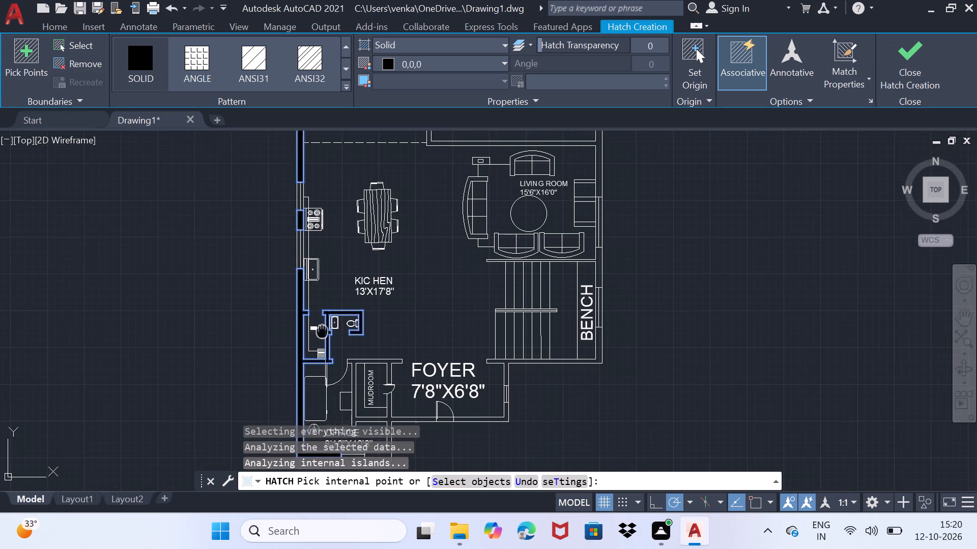
middle_drag(321, 328, 304, 207)
scroll(359, 306, up, 1)
click(380, 289)
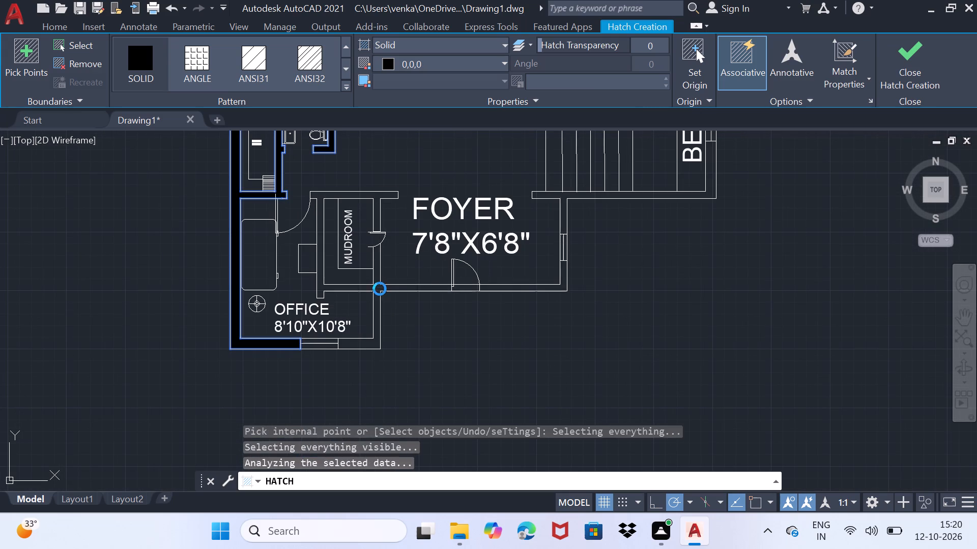
click(487, 288)
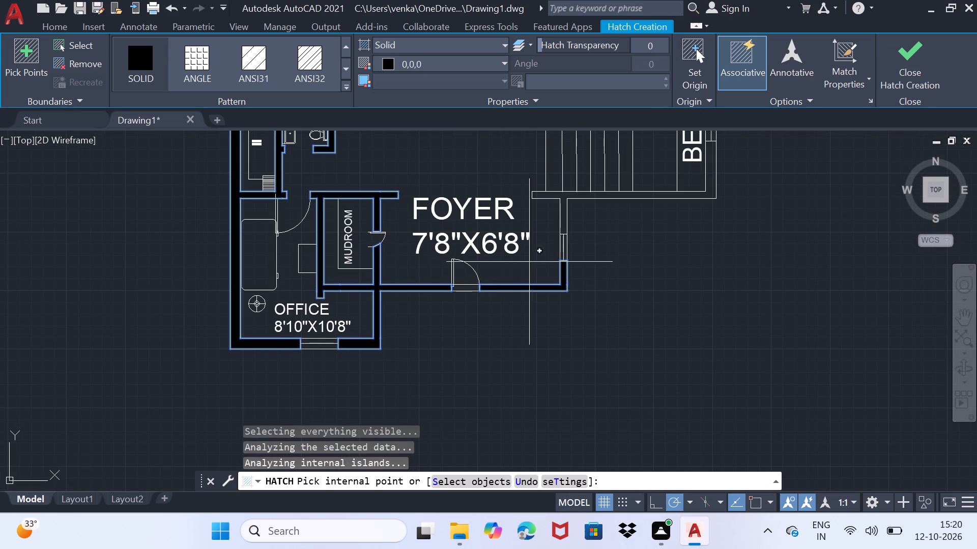
click(565, 202)
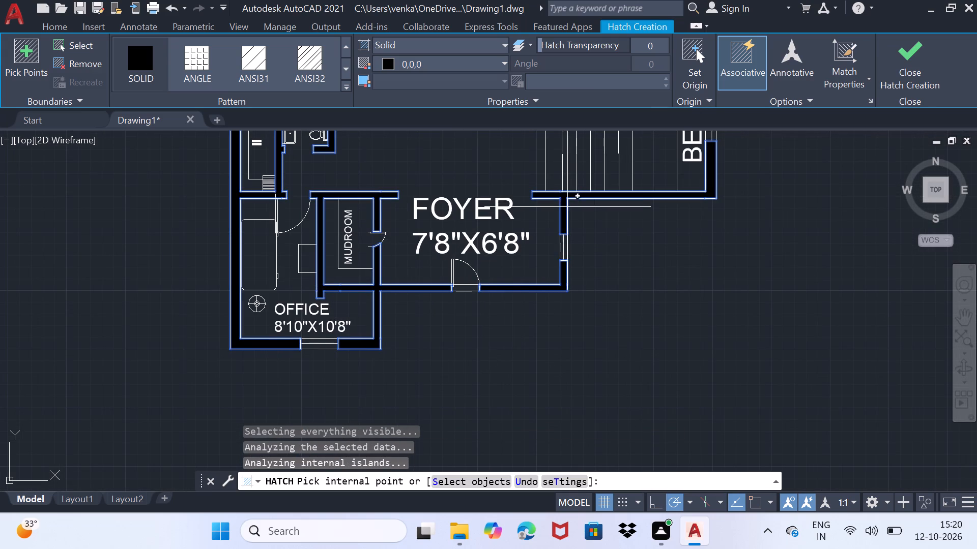
Fill the outer wall piece between the living room and bench windows, and the living room and terrace walls, with the solid hatch.
middle_drag(567, 208, 312, 421)
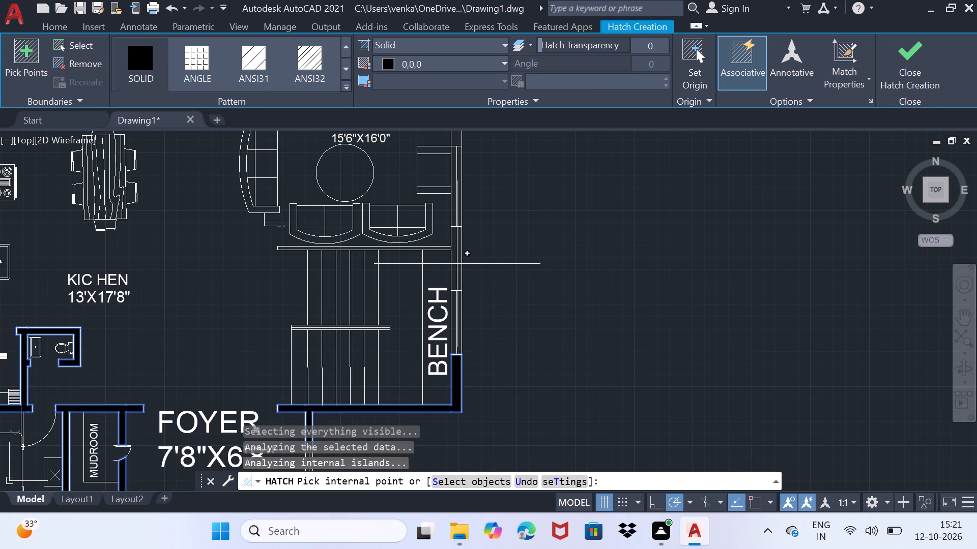
click(457, 264)
middle_drag(465, 219, 430, 374)
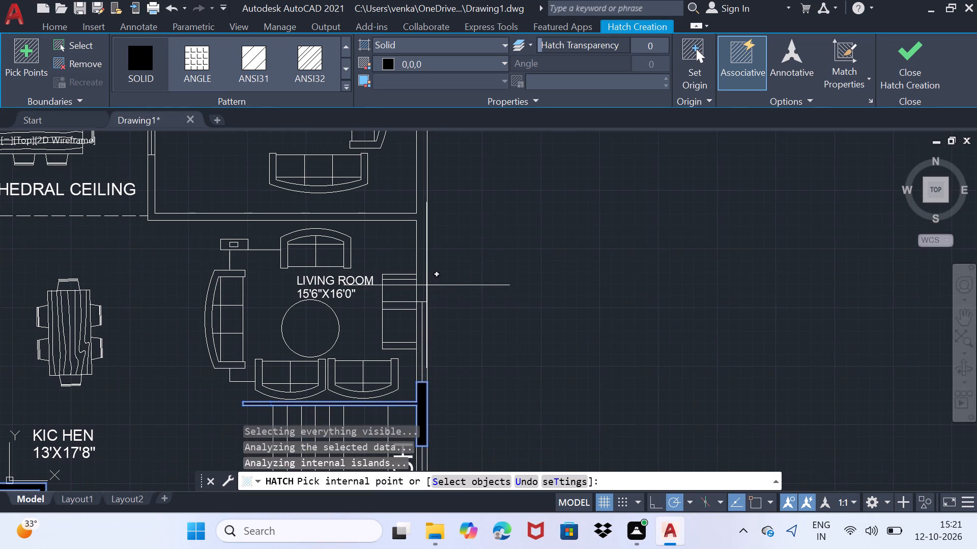
click(426, 285)
Fill the three narrow bands of the unit against the living room's outer wall and finish the hatch.
scroll(403, 233, down, 2)
scroll(317, 205, down, 2)
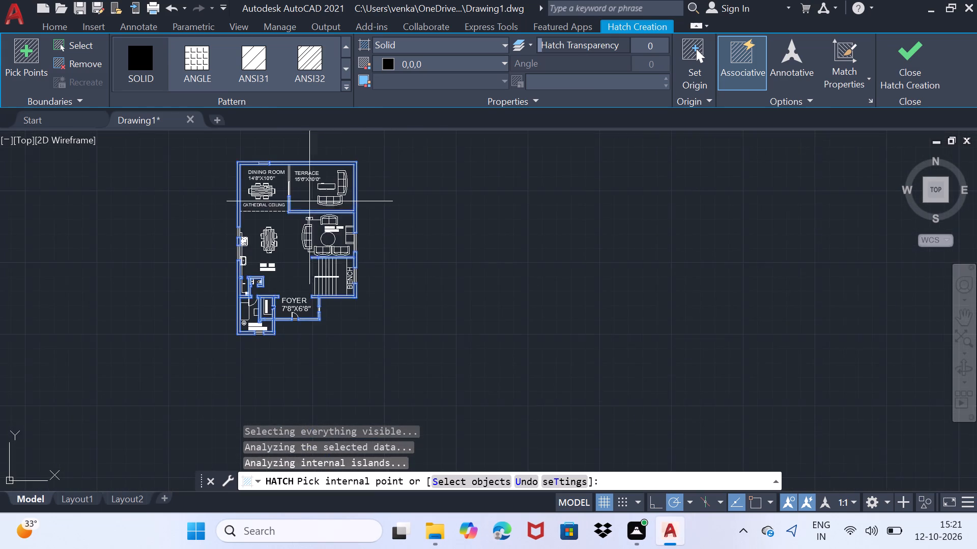
middle_drag(302, 210, 276, 271)
scroll(272, 270, up, 2)
scroll(457, 345, up, 2)
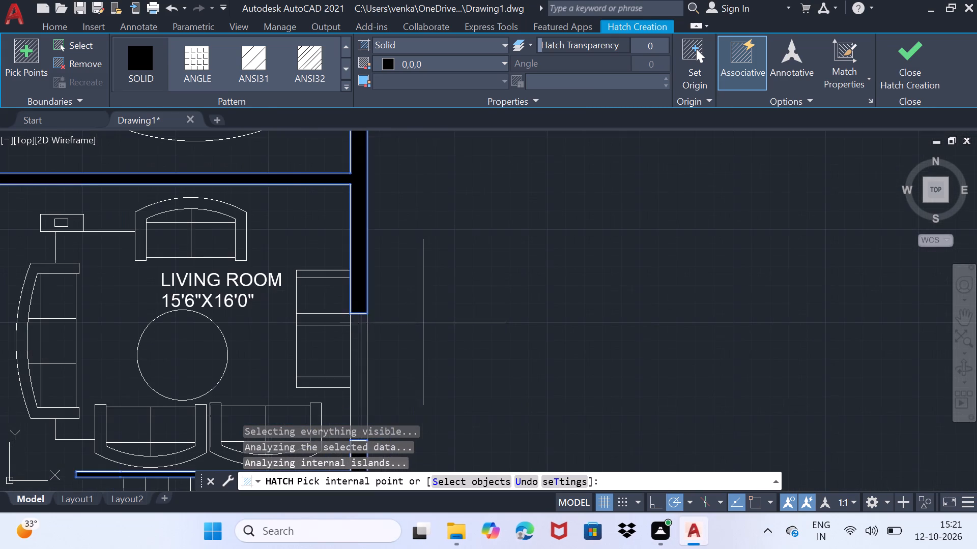
click(313, 276)
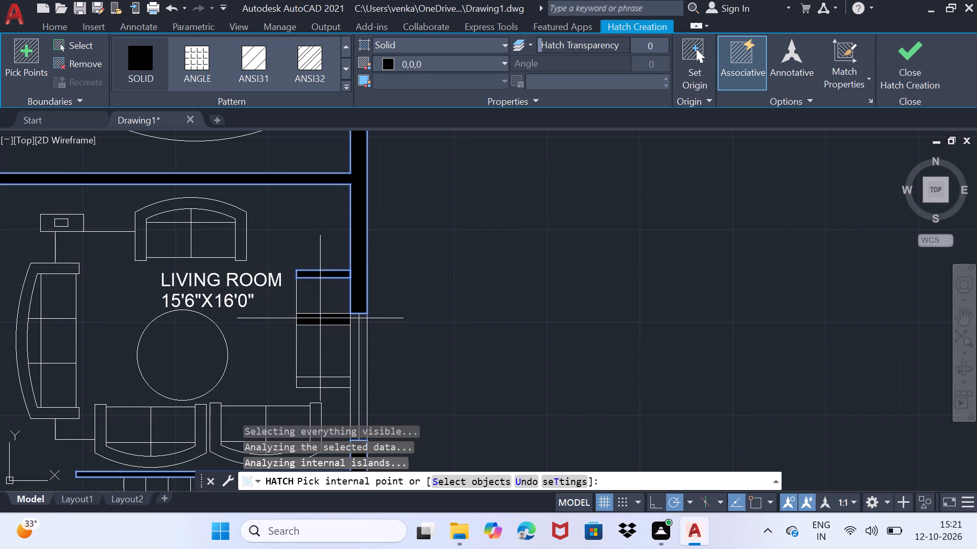
click(320, 320)
click(317, 385)
scroll(333, 346, down, 3)
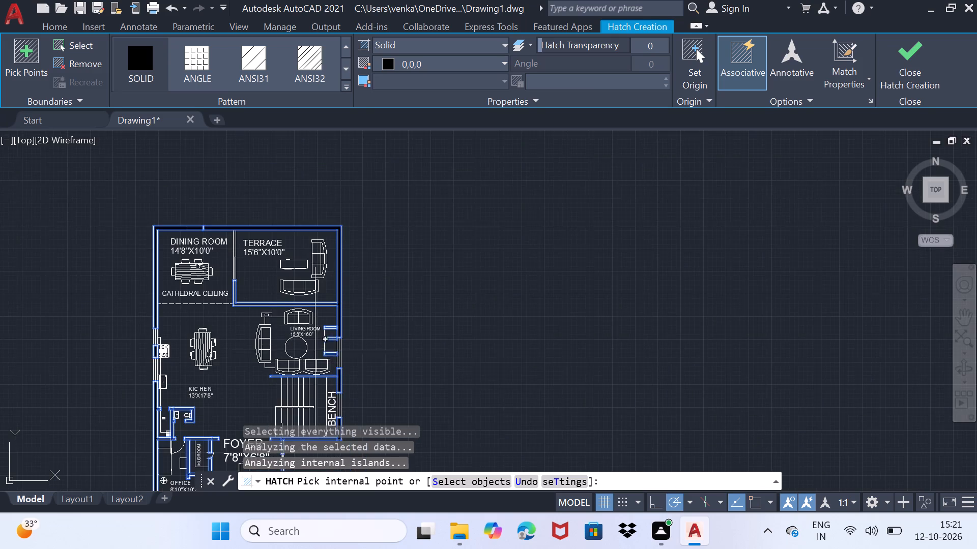
middle_drag(313, 351, 391, 248)
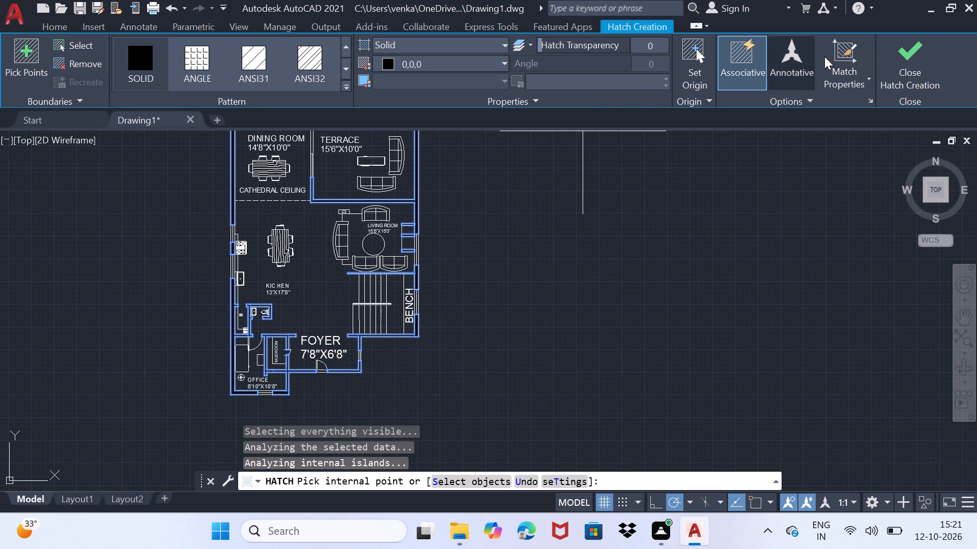
click(897, 51)
middle_drag(423, 263, 500, 292)
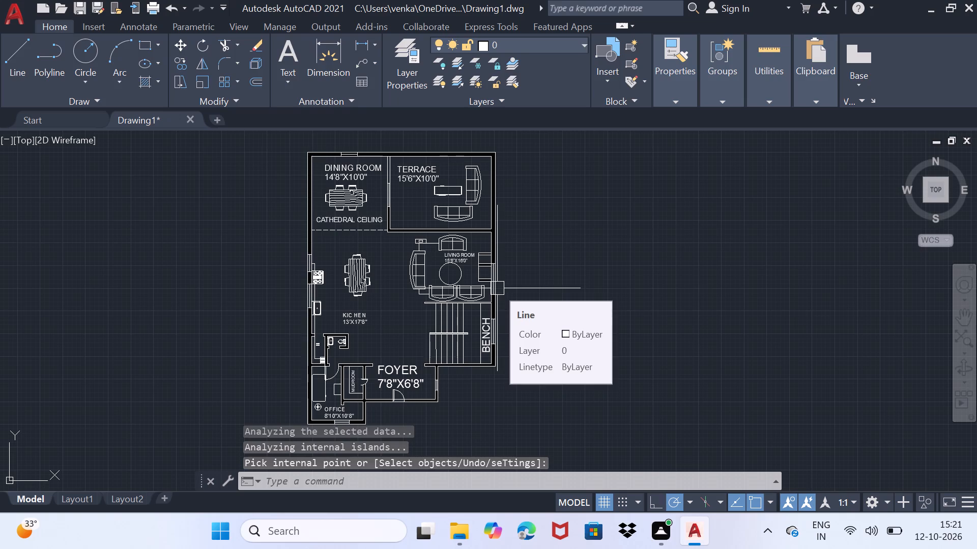
Open the plot settings for the hatched floor plan.
key(p)
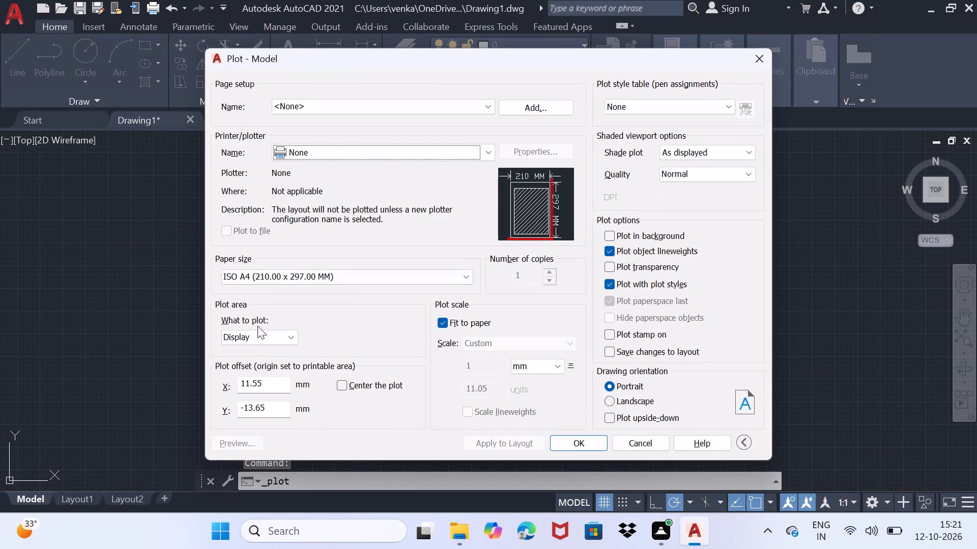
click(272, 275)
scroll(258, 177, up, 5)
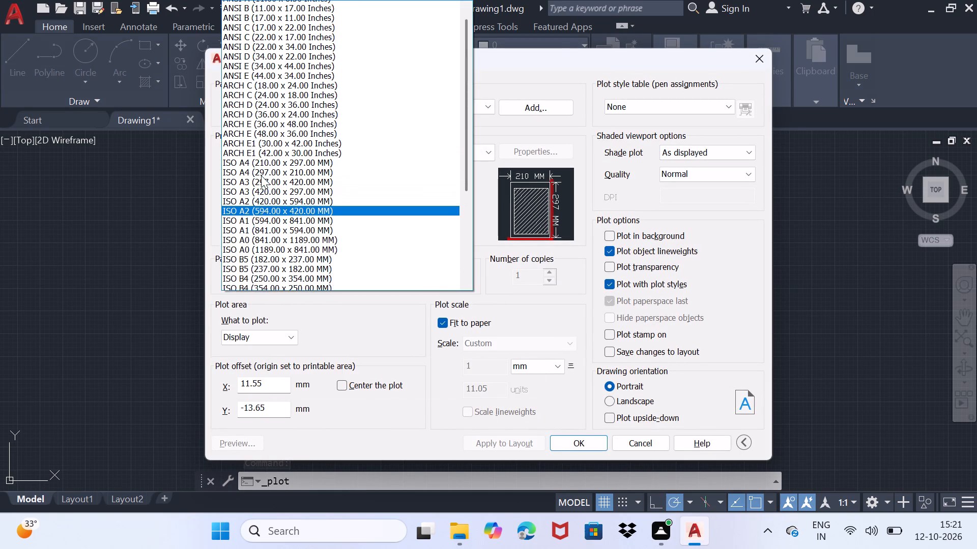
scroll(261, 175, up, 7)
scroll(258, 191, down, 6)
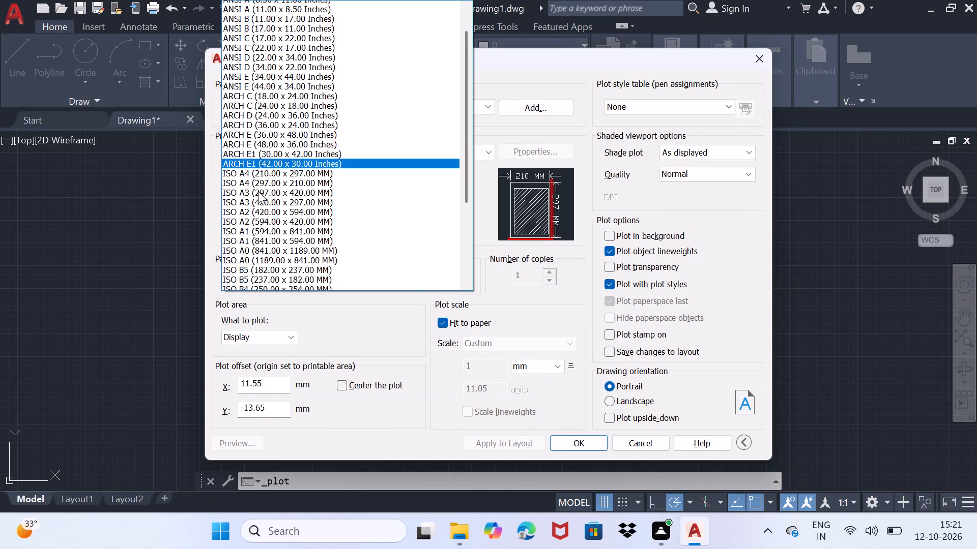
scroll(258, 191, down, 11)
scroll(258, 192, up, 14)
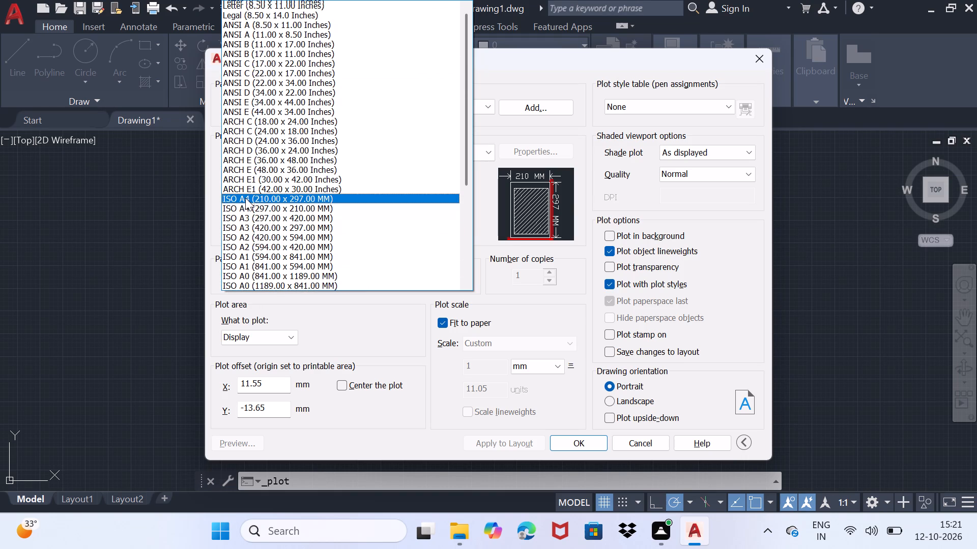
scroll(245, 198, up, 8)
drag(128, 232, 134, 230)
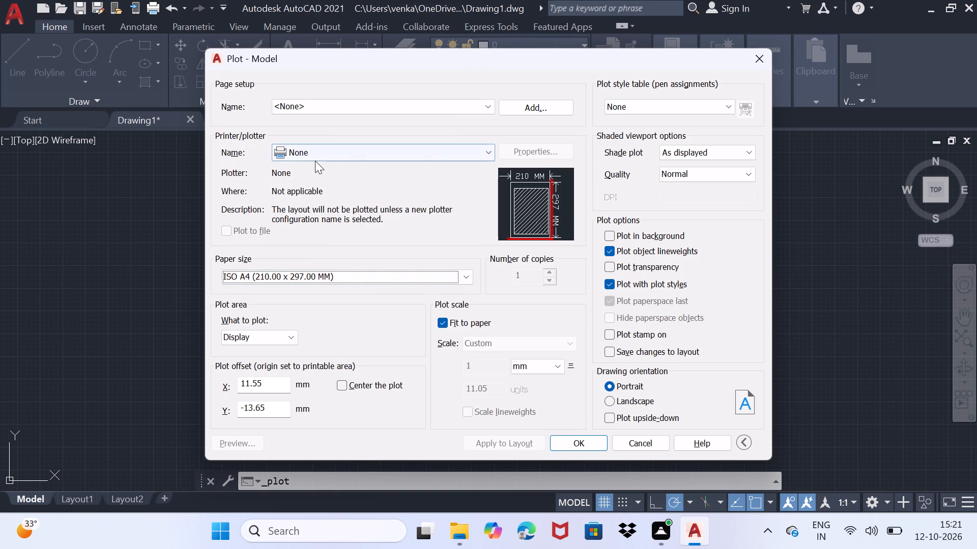
Choose DWG To PDF.pc3 as the plotter.
click(315, 159)
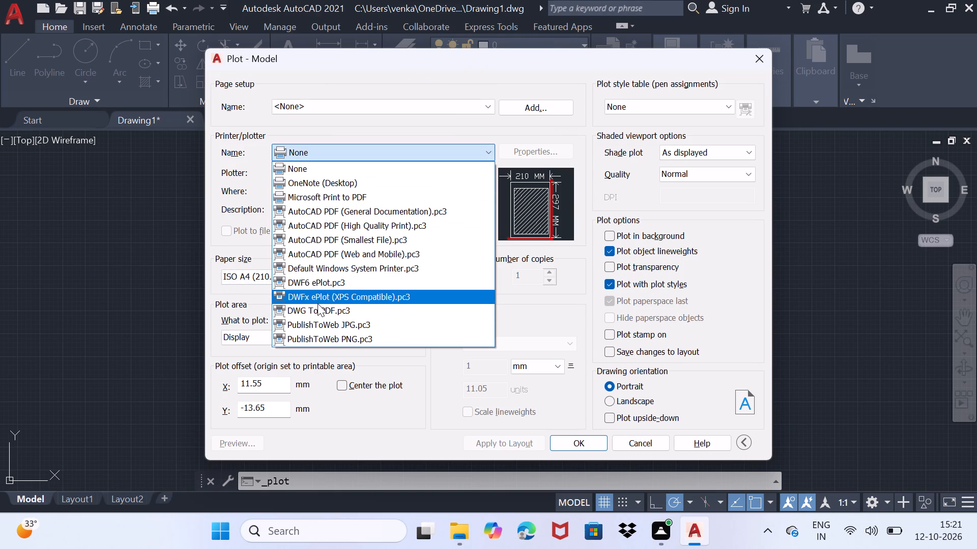
click(318, 310)
Set the plot's paper size to ISO A3 (420.00 x 297.00 MM).
click(312, 281)
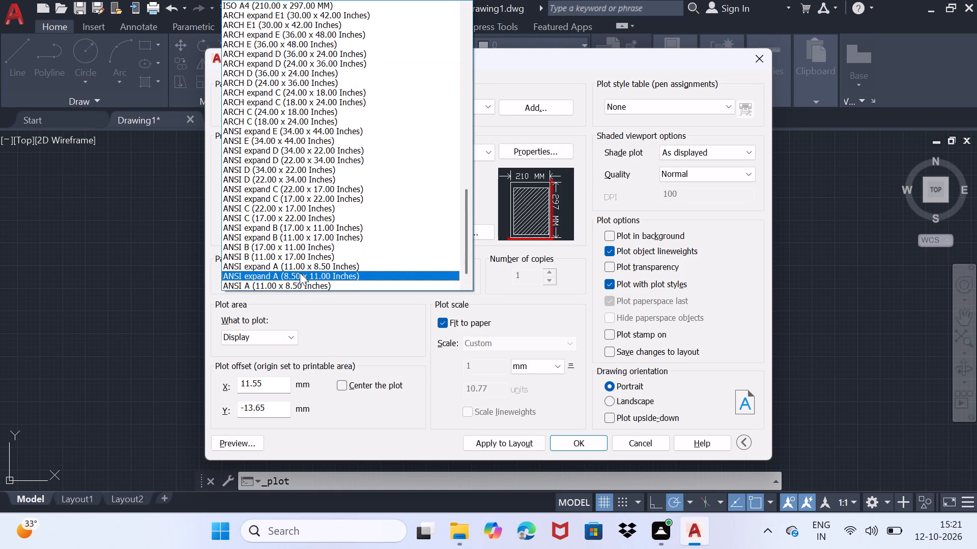
scroll(247, 109, up, 6)
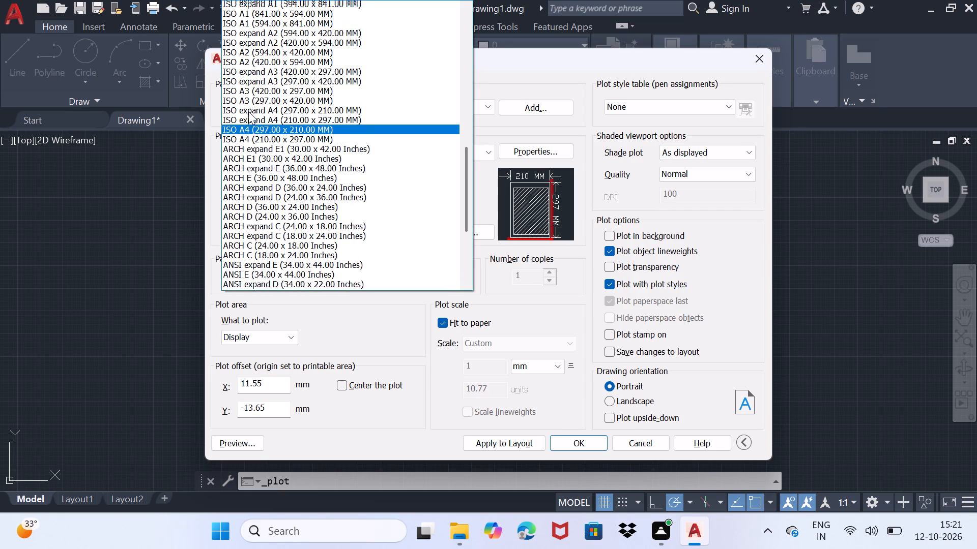
click(248, 130)
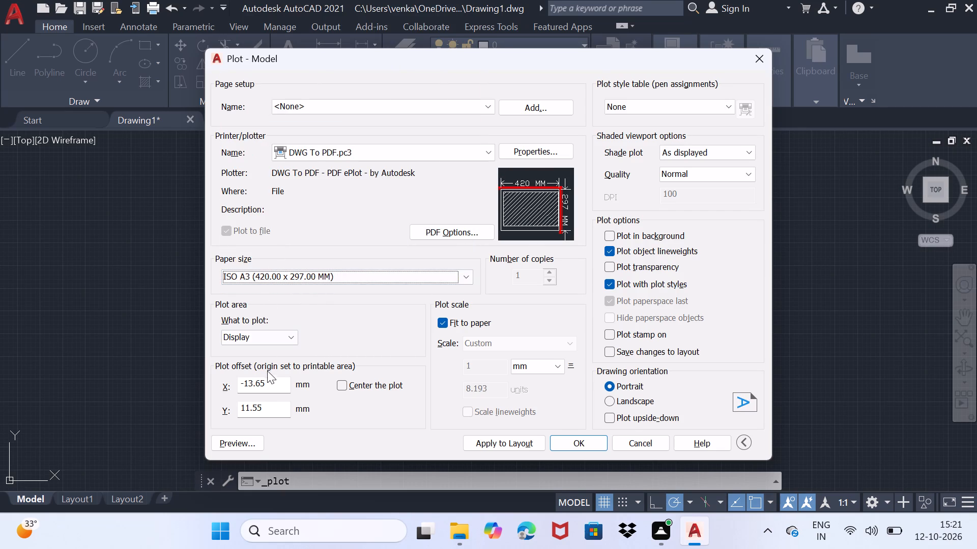
Set the plot area to a window enclosing the whole floor plan with a small margin around it.
click(270, 339)
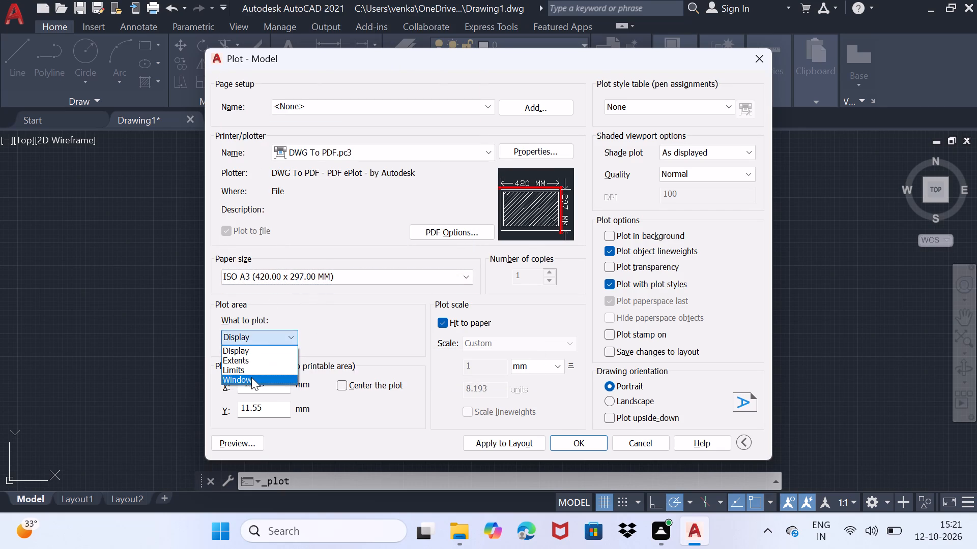
click(251, 377)
scroll(304, 210, down, 2)
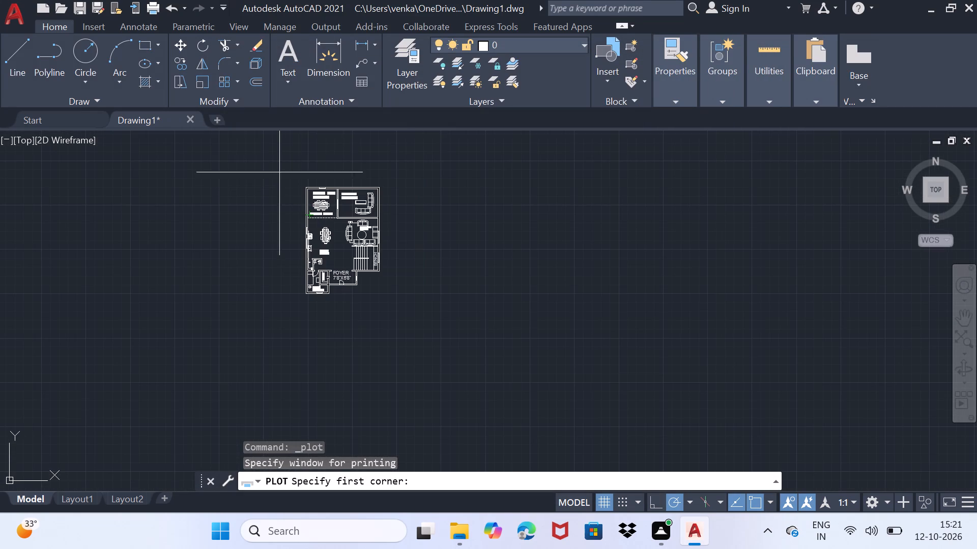
drag(292, 166, 391, 308)
click(391, 306)
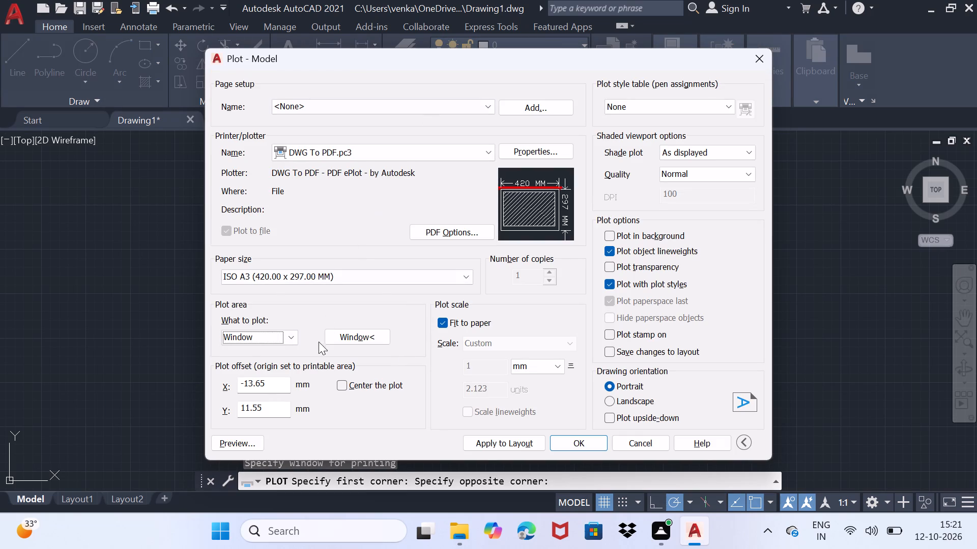
Preview the plot and examine the walls, room labels and placement of the floor plan on the sheet.
click(245, 450)
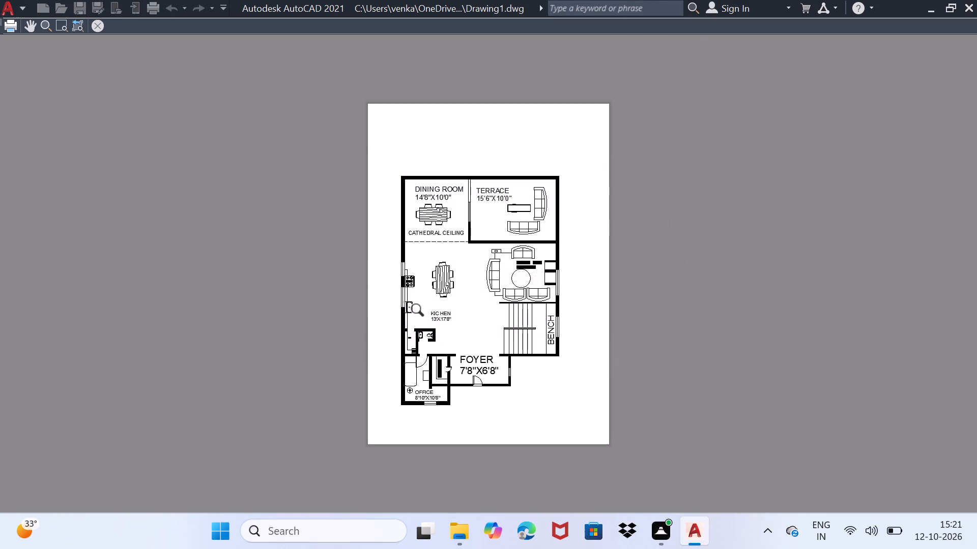
scroll(461, 301, up, 2)
middle_drag(464, 298, 430, 295)
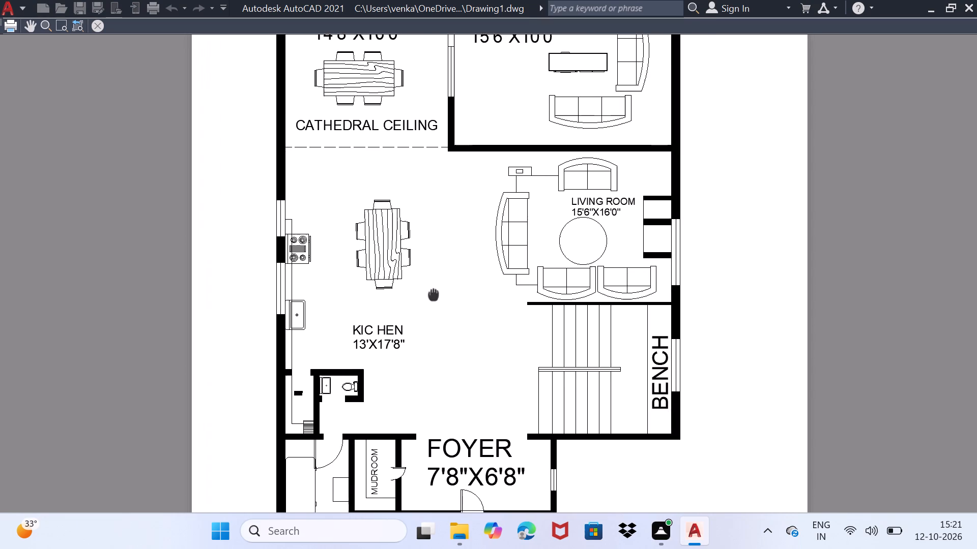
middle_drag(430, 295, 379, 207)
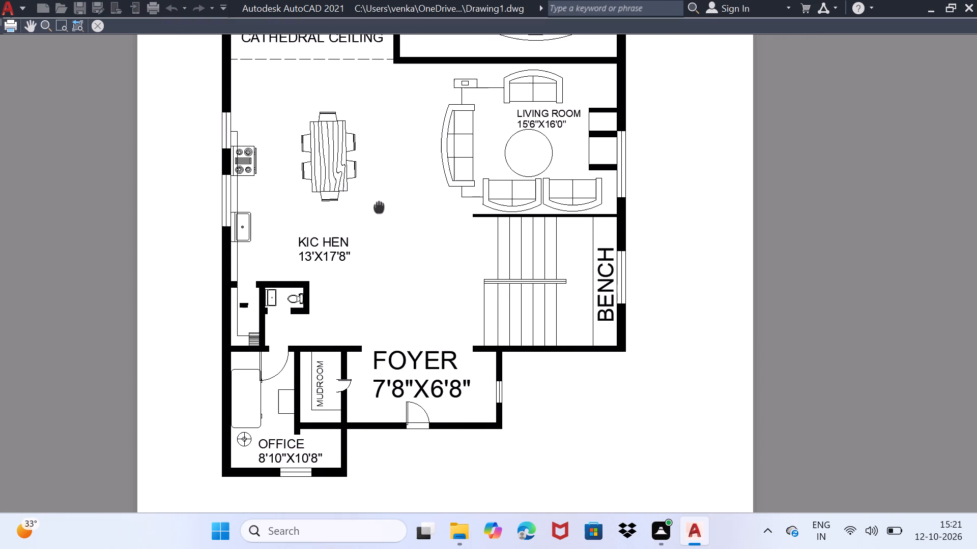
middle_drag(379, 207, 379, 208)
scroll(379, 208, down, 1)
middle_drag(378, 208, 322, 268)
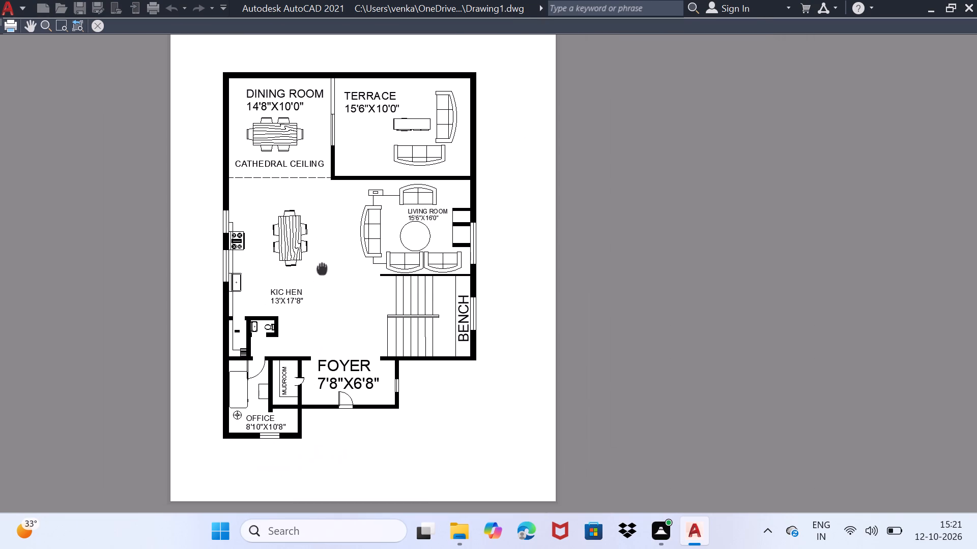
middle_drag(322, 268, 337, 254)
scroll(386, 230, down, 1)
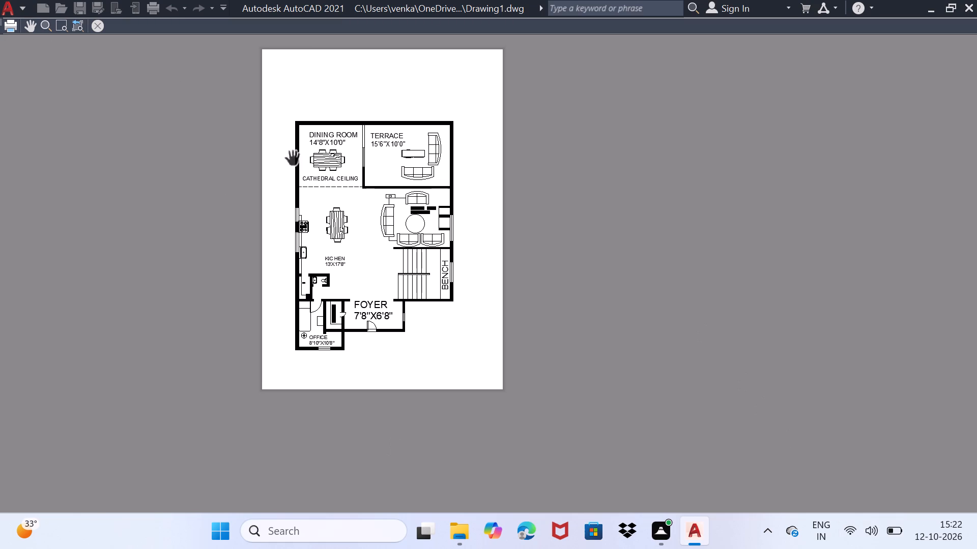
click(94, 25)
scroll(303, 210, up, 1)
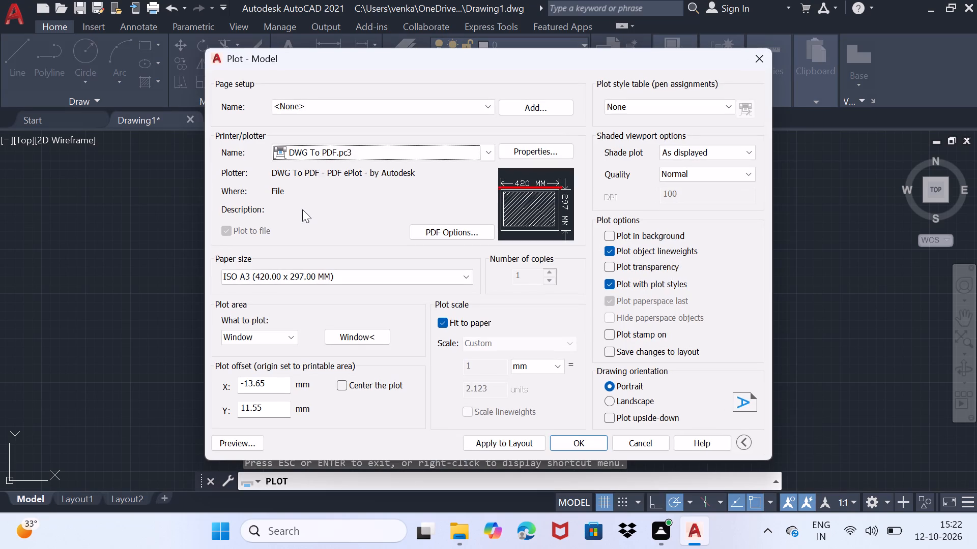
Plot the floor plan to PDF, saving it as Drawing1-Model.pdf in the Autocad folder under Documents.
click(562, 444)
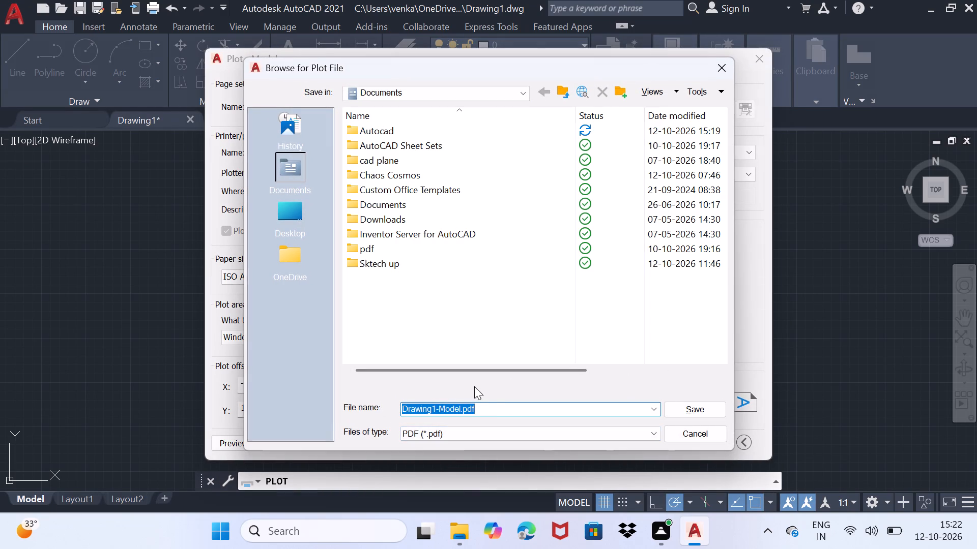
double_click(414, 132)
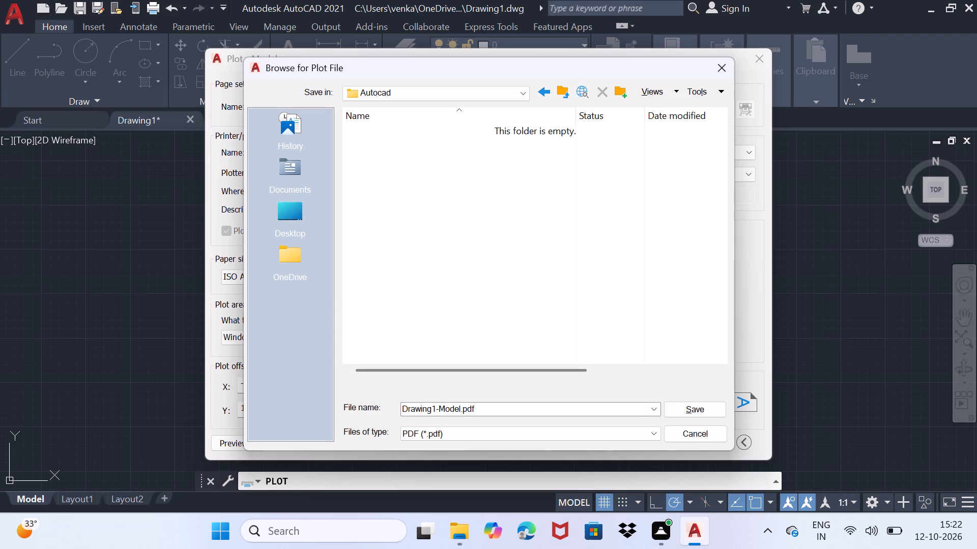
click(683, 407)
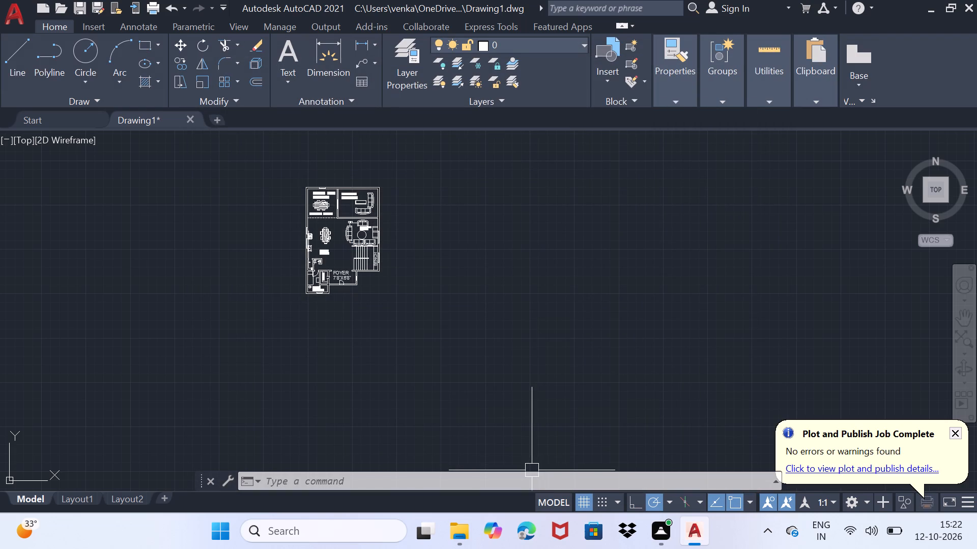
Glance over the plotted PDF in Acrobat, minimise it and return to the idle drawing in AutoCAD.
click(532, 470)
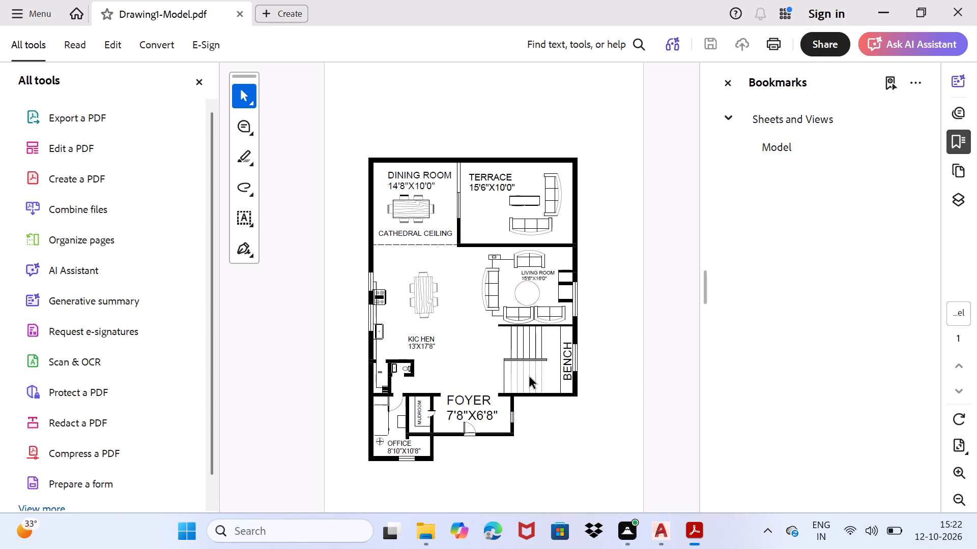
click(887, 10)
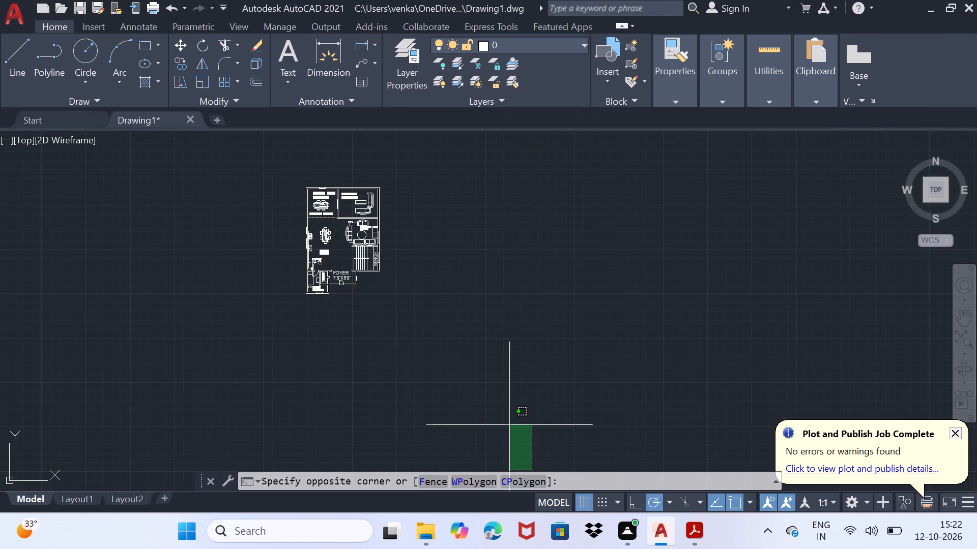
key(Escape)
click(877, 3)
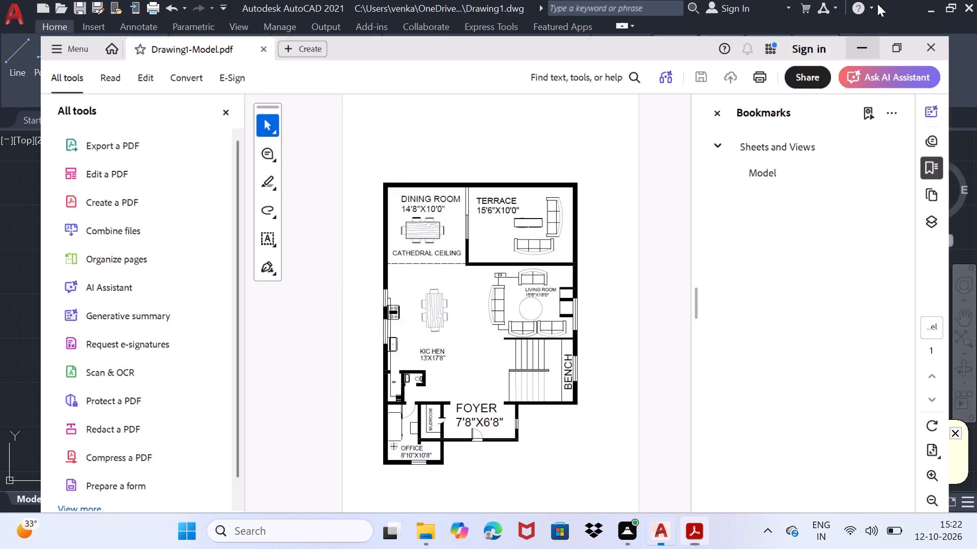
key(space)
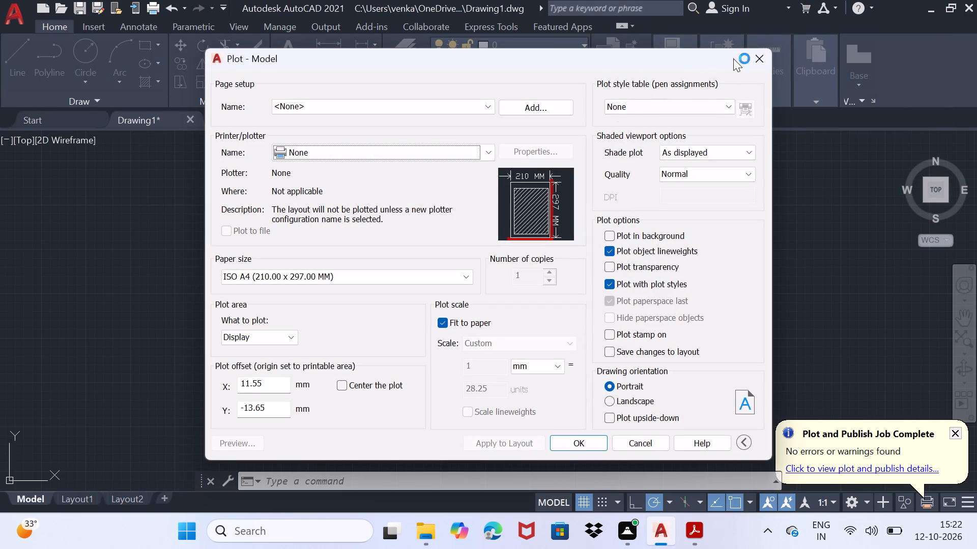
click(759, 65)
Turn off command log recording with the LOGFILEOFF command.
click(440, 475)
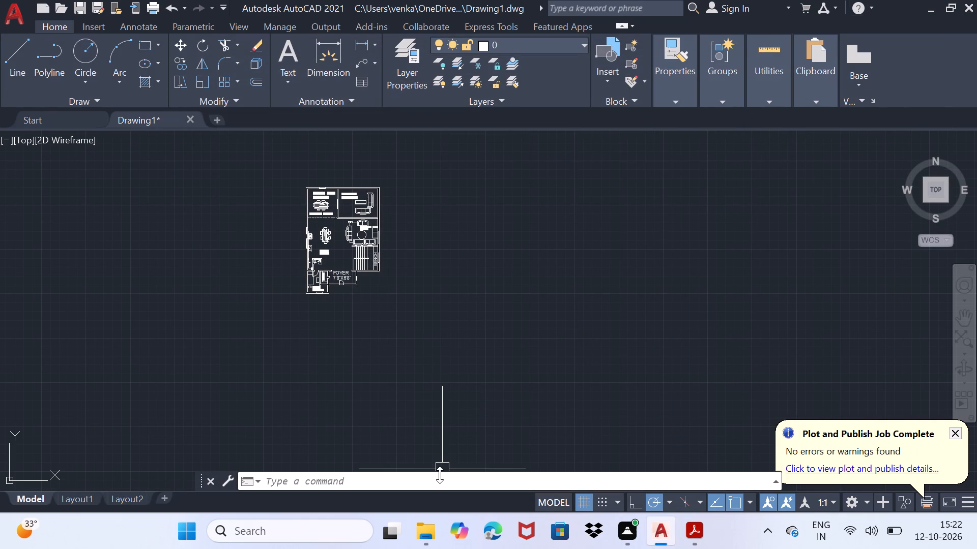
text(LOG)
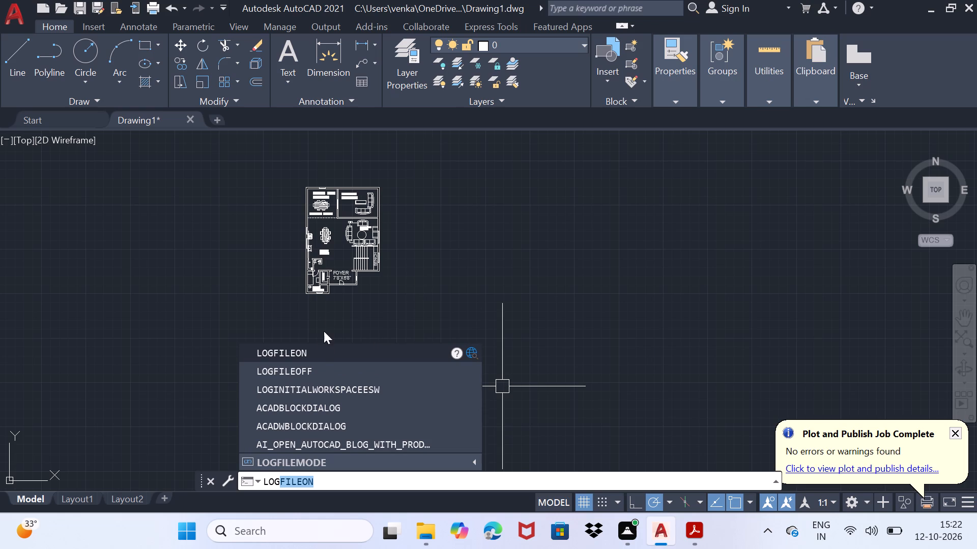
click(311, 366)
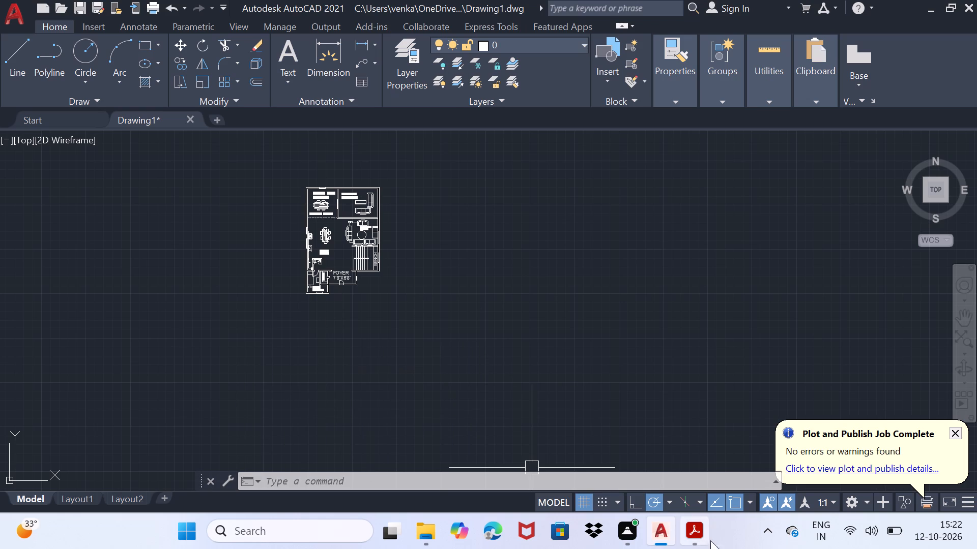